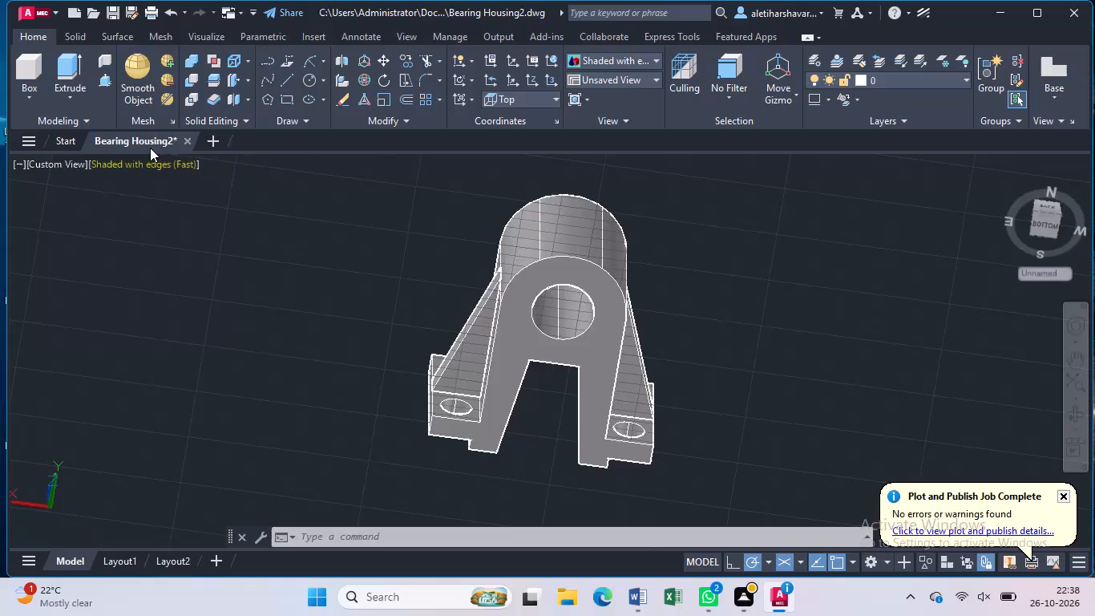
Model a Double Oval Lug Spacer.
Close the Bearing Housing2 drawing without saving its changes.
left_click(187, 140)
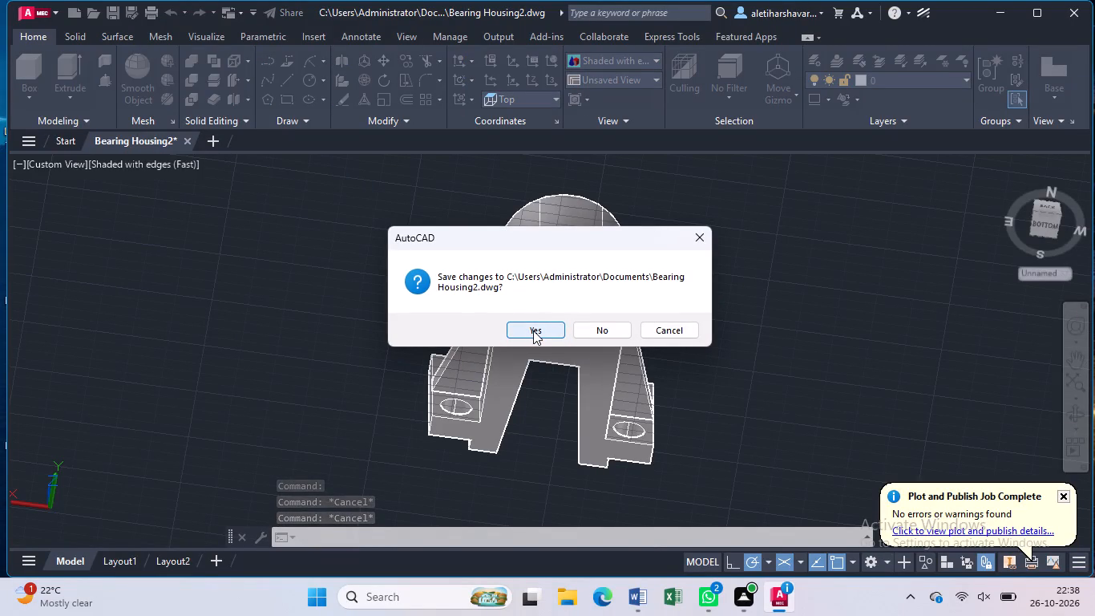
left_click(596, 329)
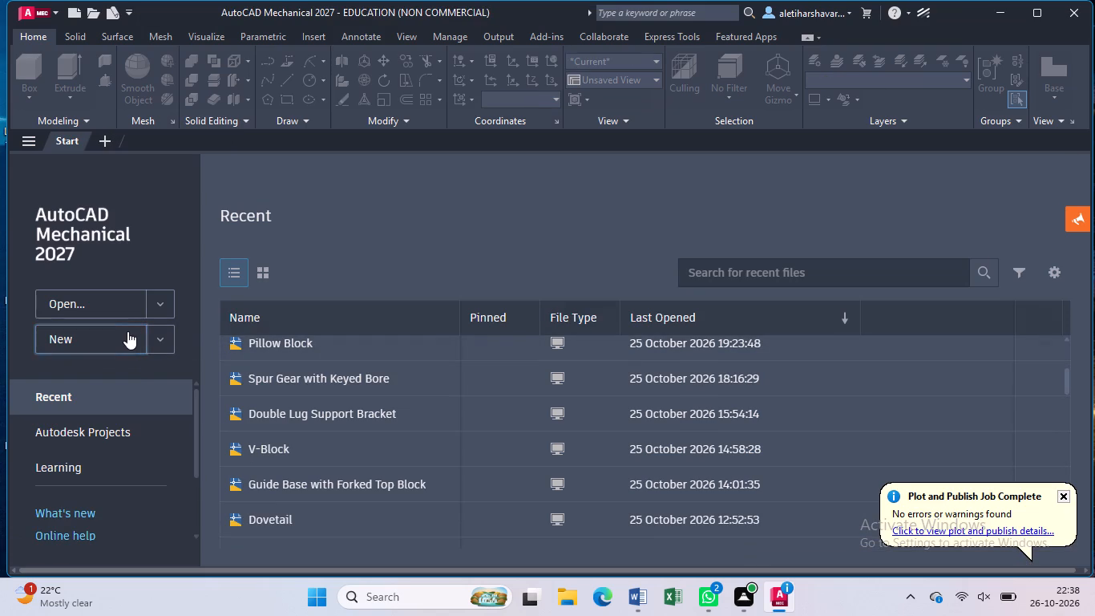
Create a new blank drawing.
left_click(127, 331)
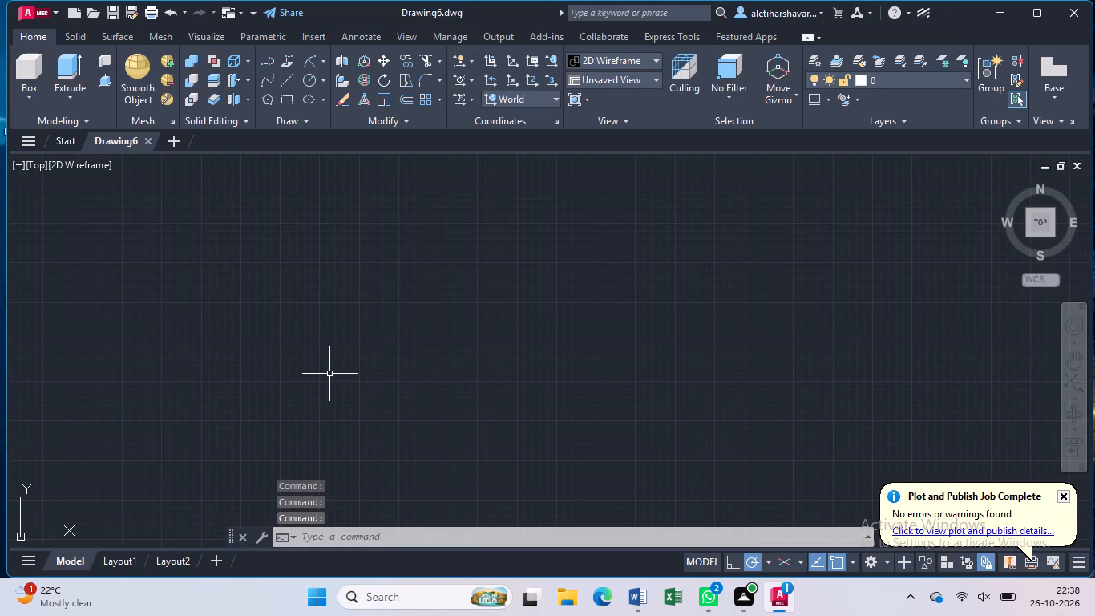
Set the drawing units' length precision to one decimal place (0.0).
key("u")
key("n")
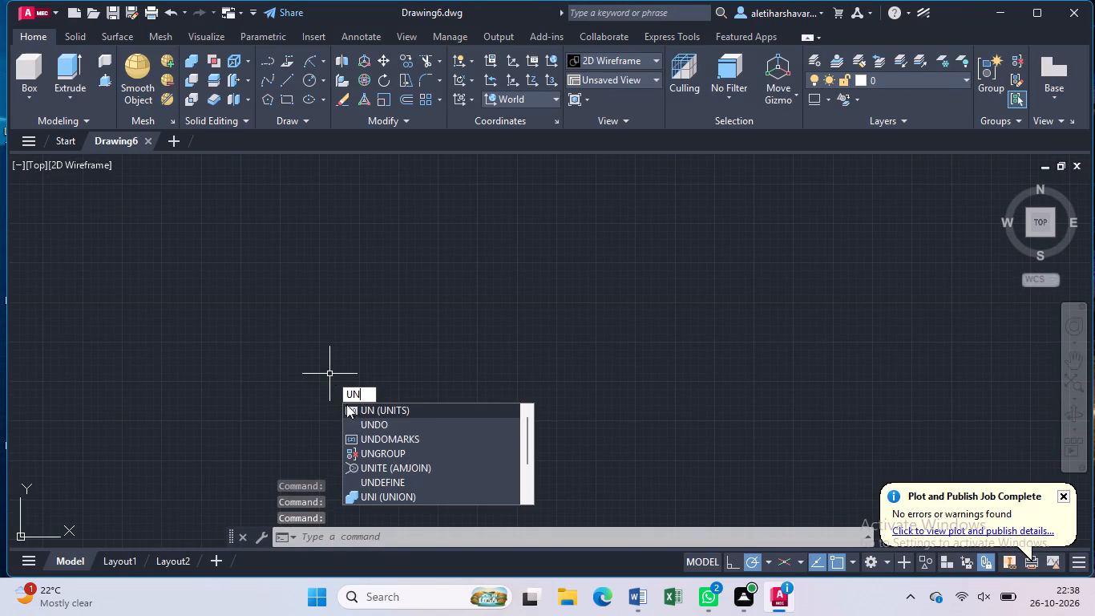
left_click(367, 411)
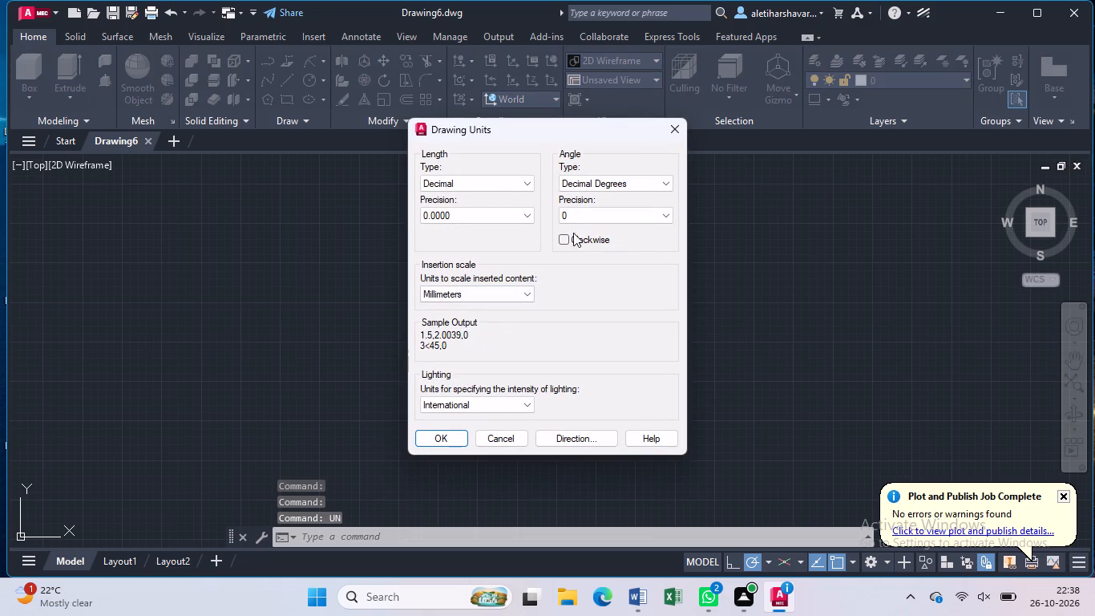
left_click(527, 211)
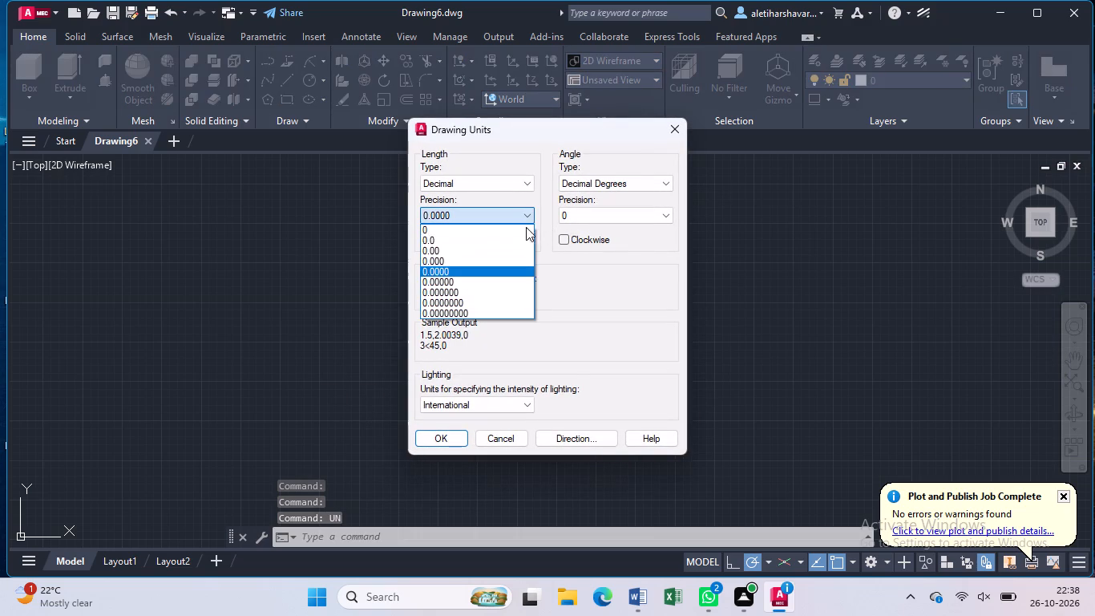
left_click(516, 242)
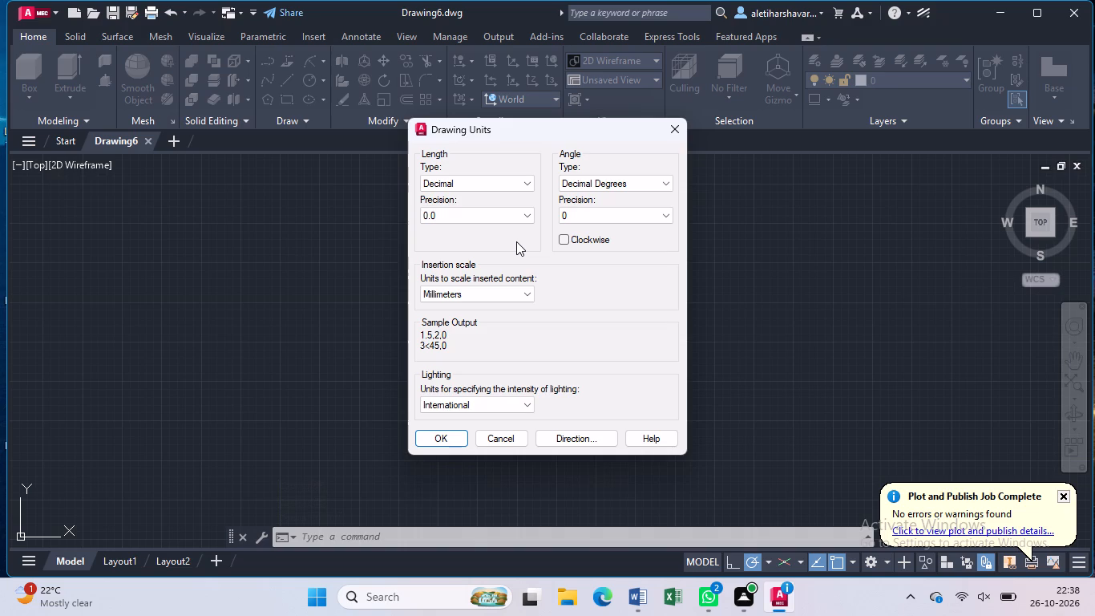
left_click(442, 443)
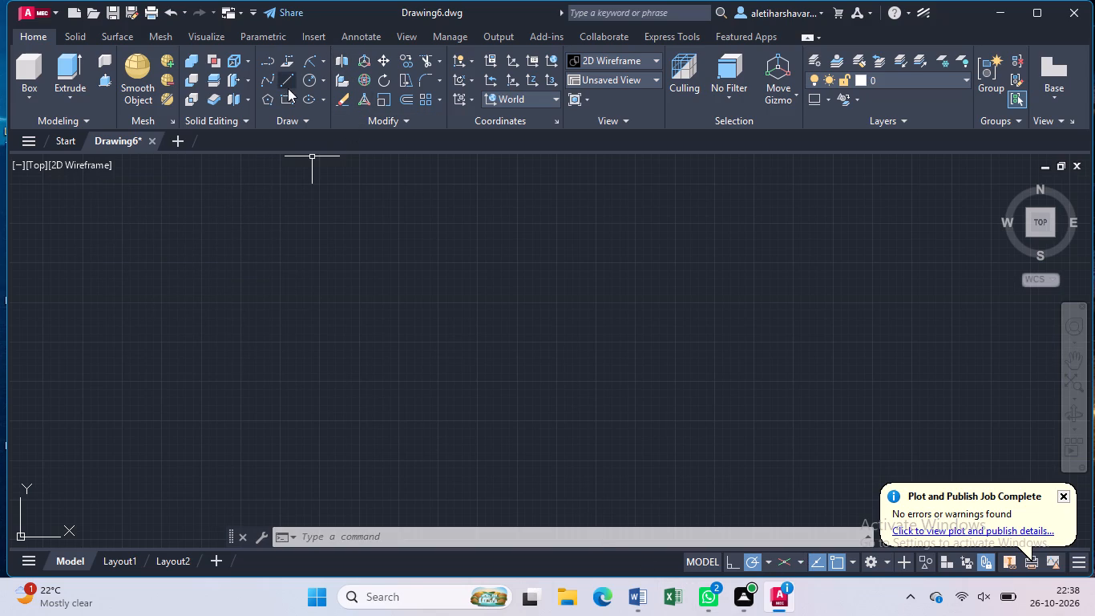
Switch the empty drawing to the Right view, leaving clear drawing space above and beside the origin.
left_click(38, 165)
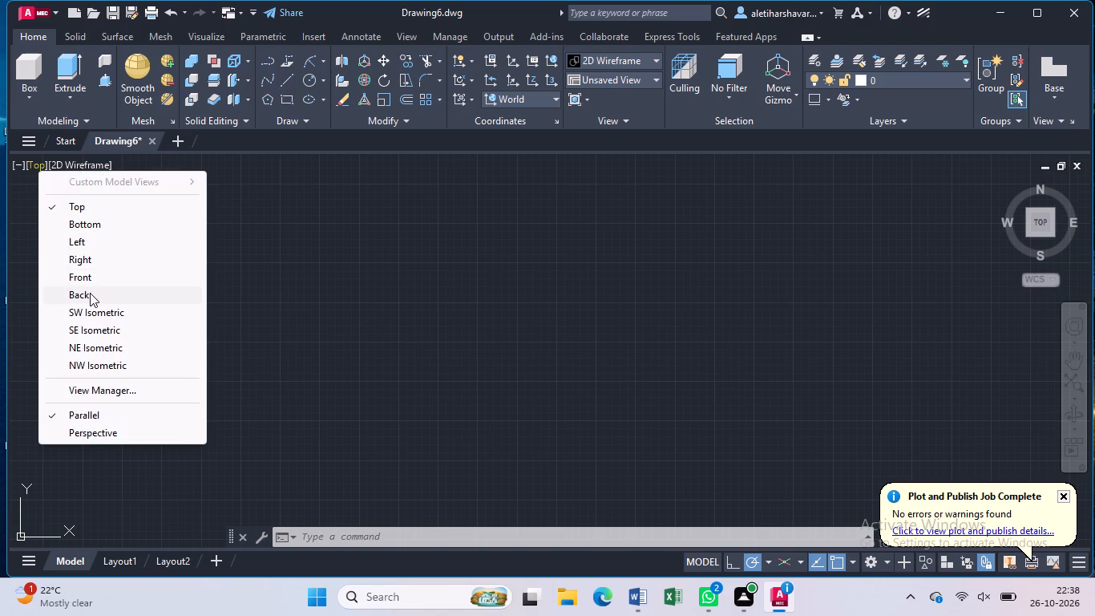
left_click(87, 262)
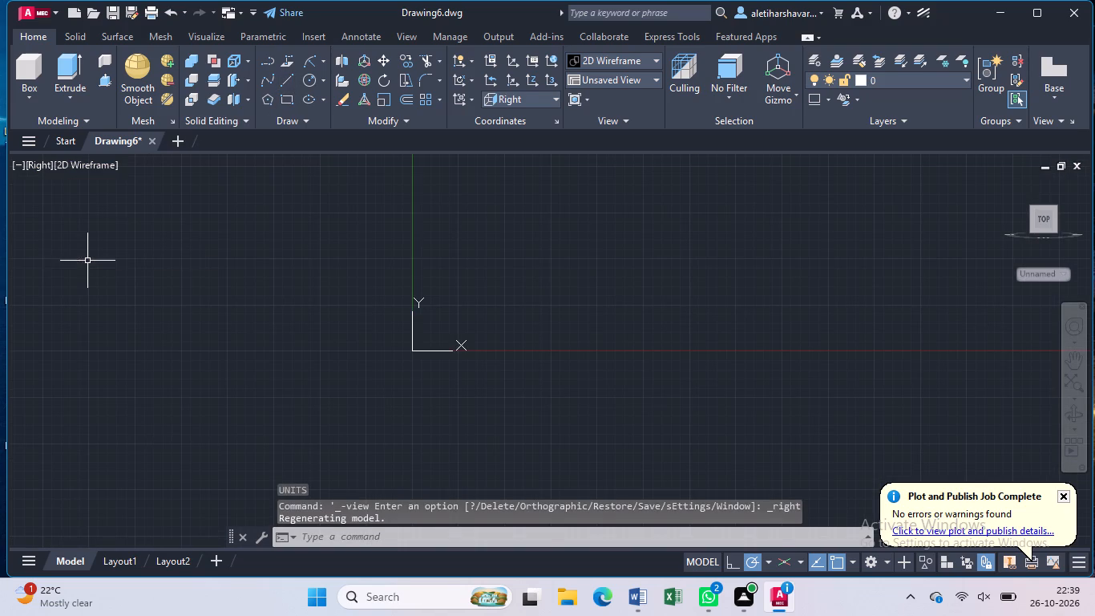
middle_click_drag(478, 342, 478, 344)
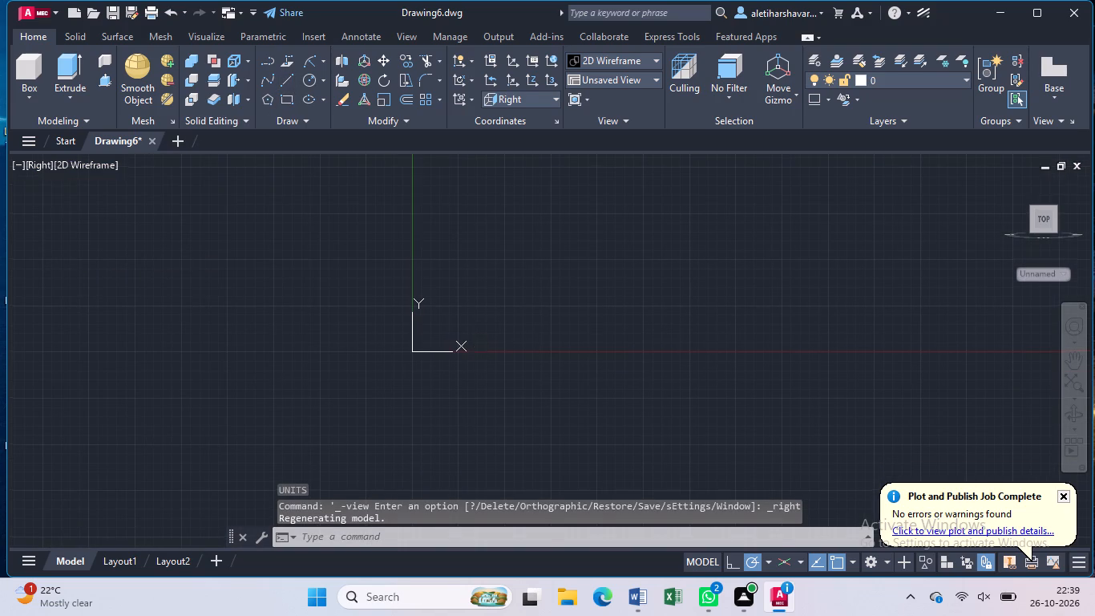
middle_click_drag(478, 344, 297, 442)
middle_click(265, 463)
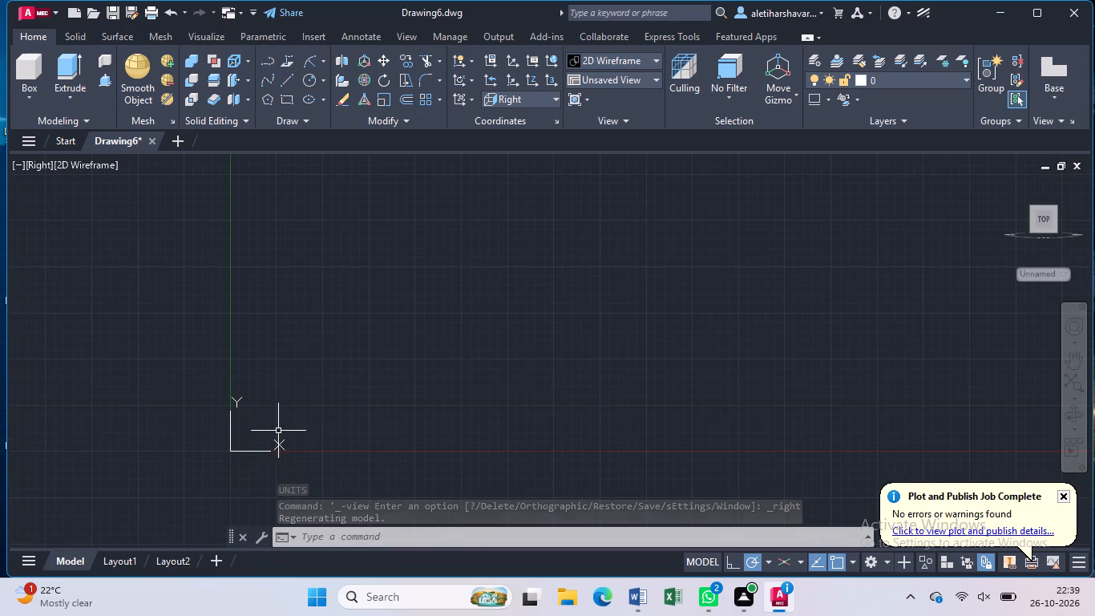
middle_click_drag(275, 436, 138, 488)
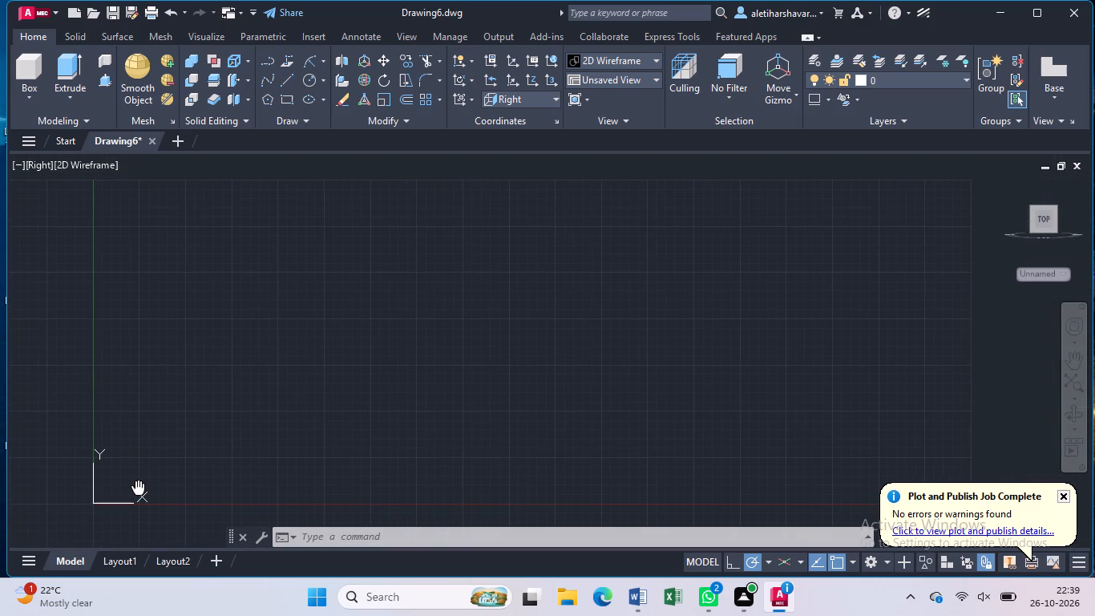
middle_click_drag(138, 488, 99, 493)
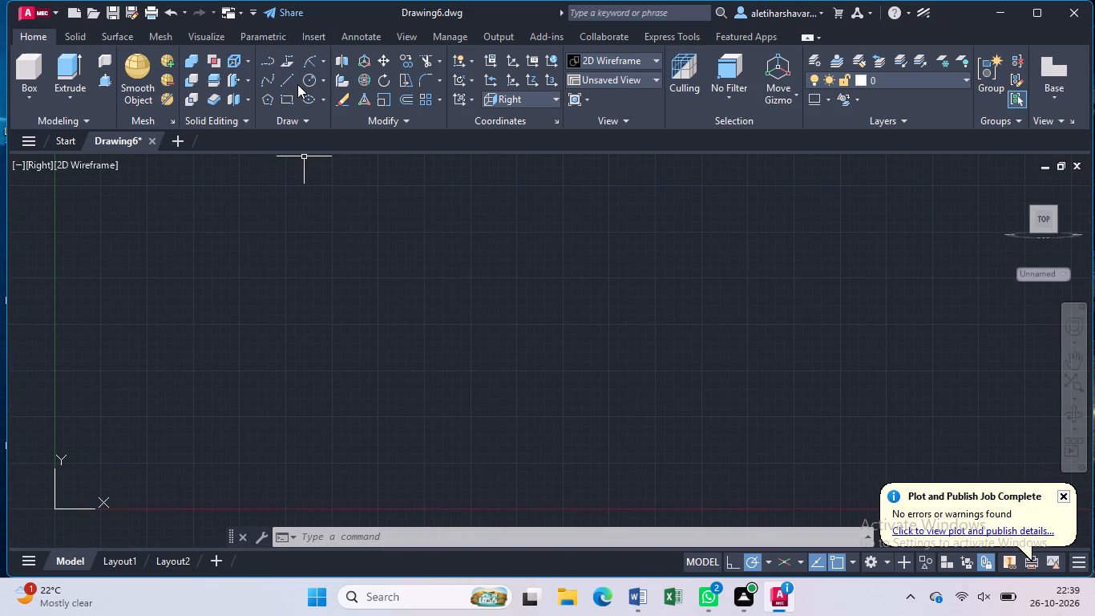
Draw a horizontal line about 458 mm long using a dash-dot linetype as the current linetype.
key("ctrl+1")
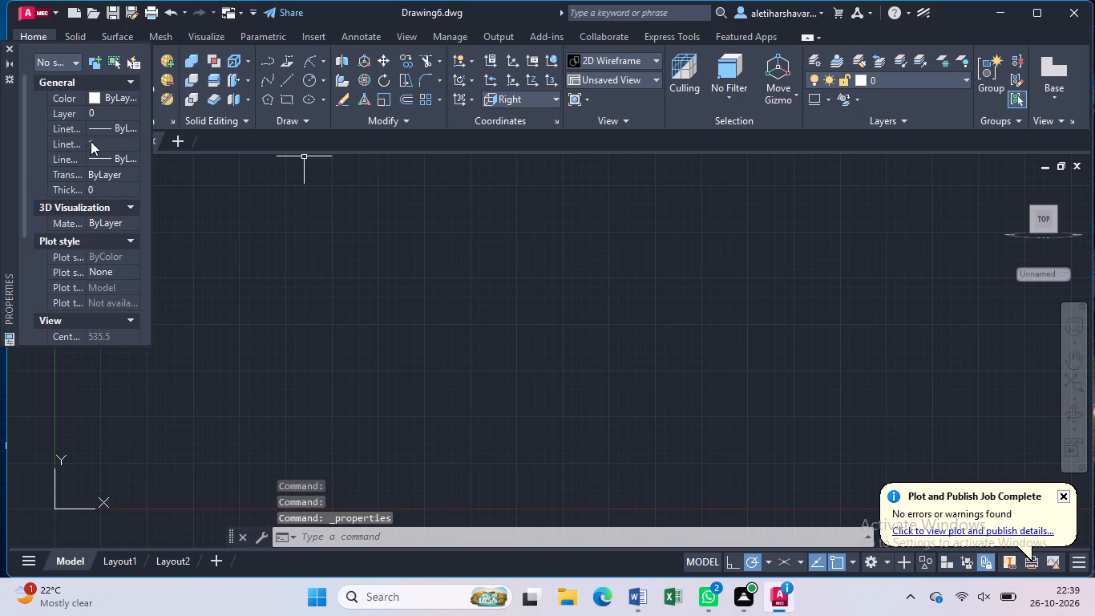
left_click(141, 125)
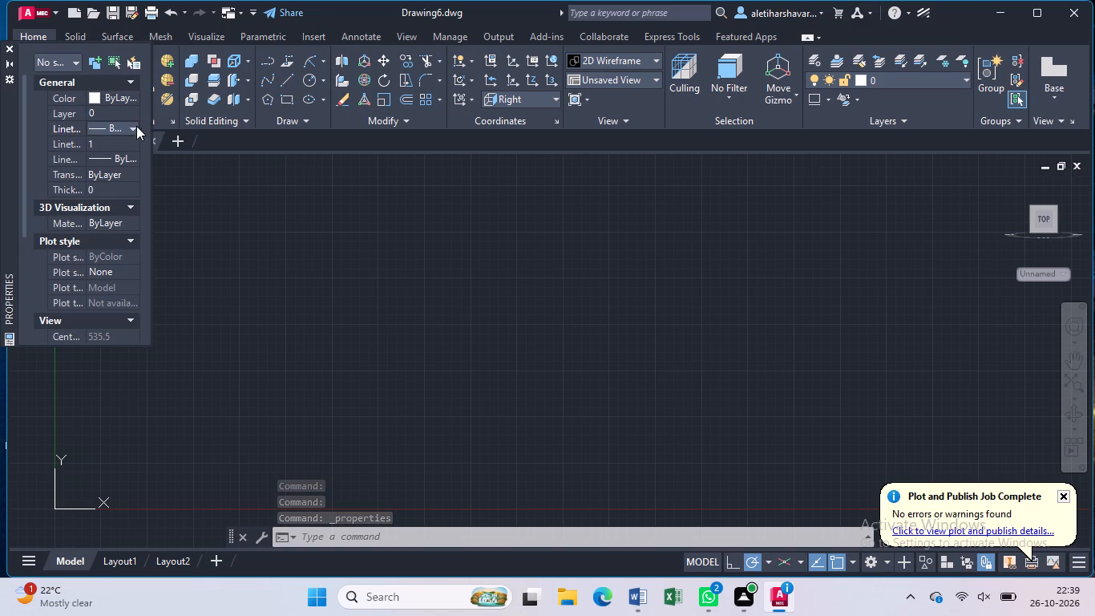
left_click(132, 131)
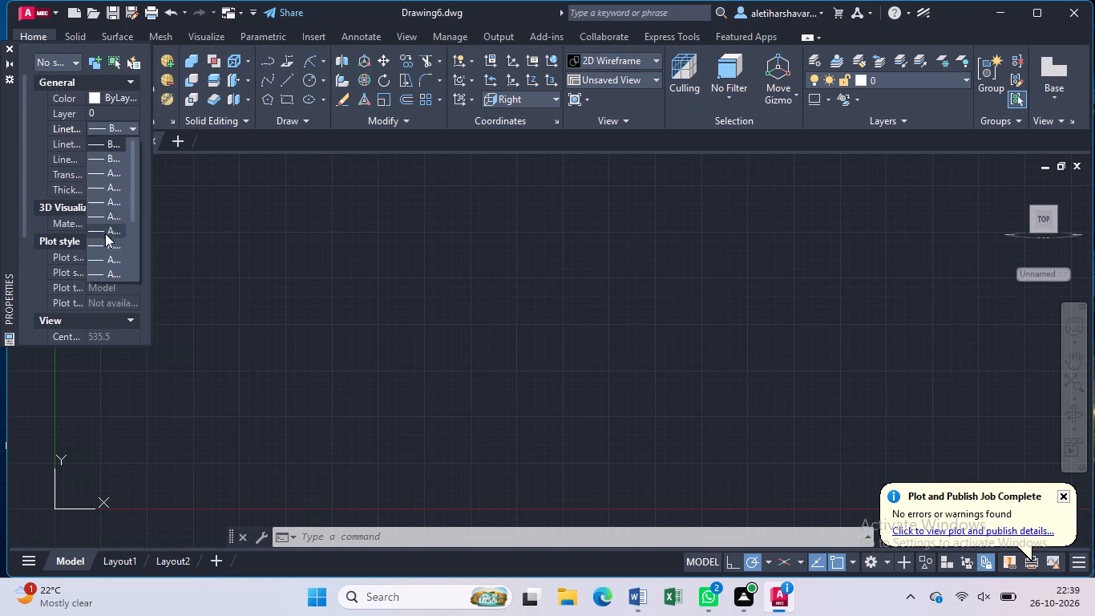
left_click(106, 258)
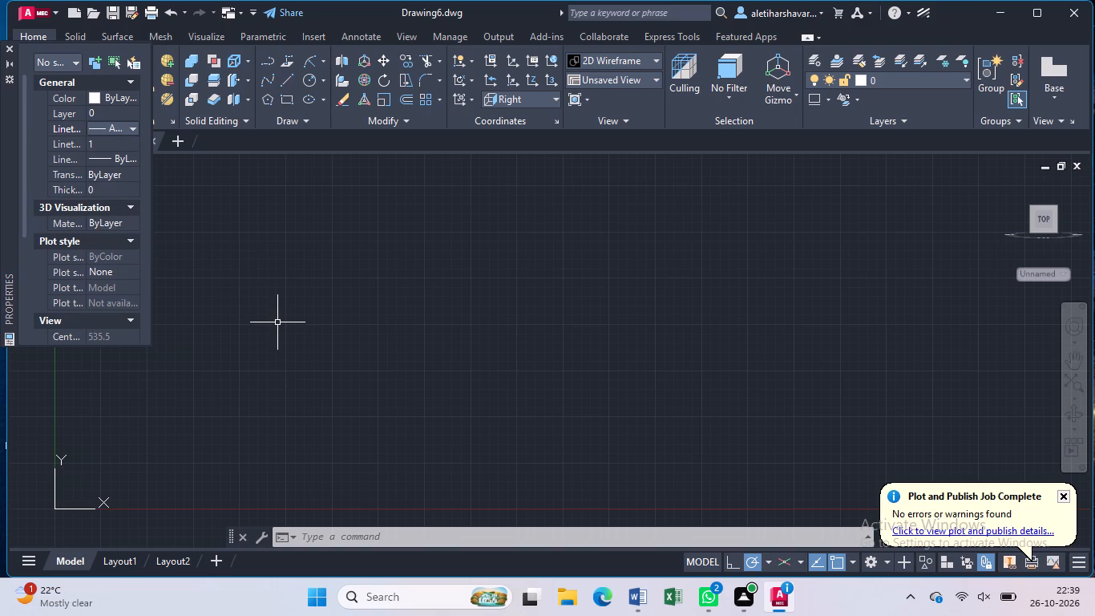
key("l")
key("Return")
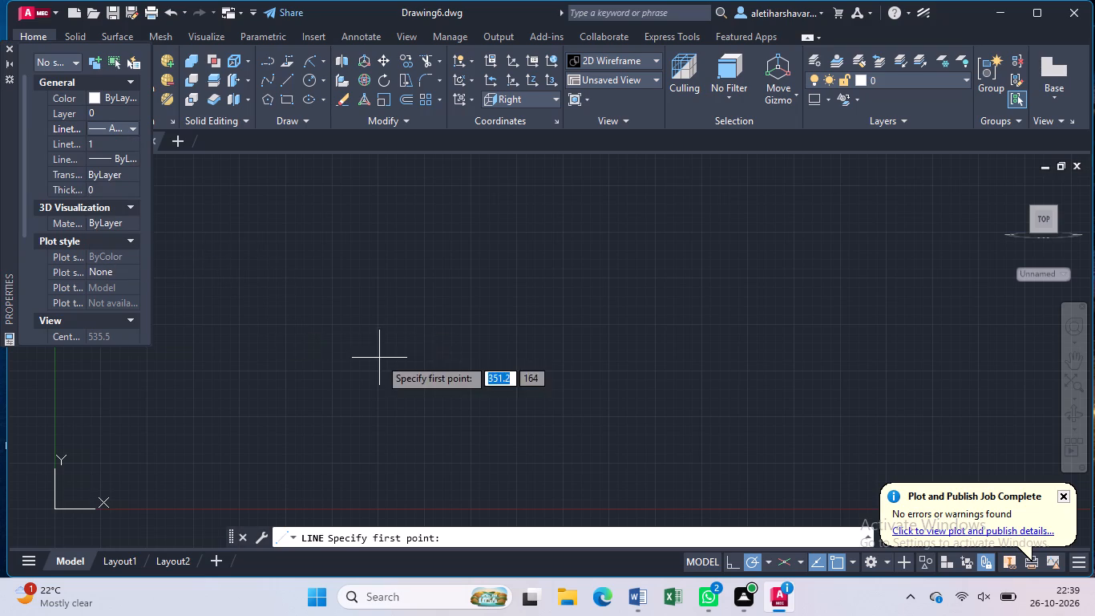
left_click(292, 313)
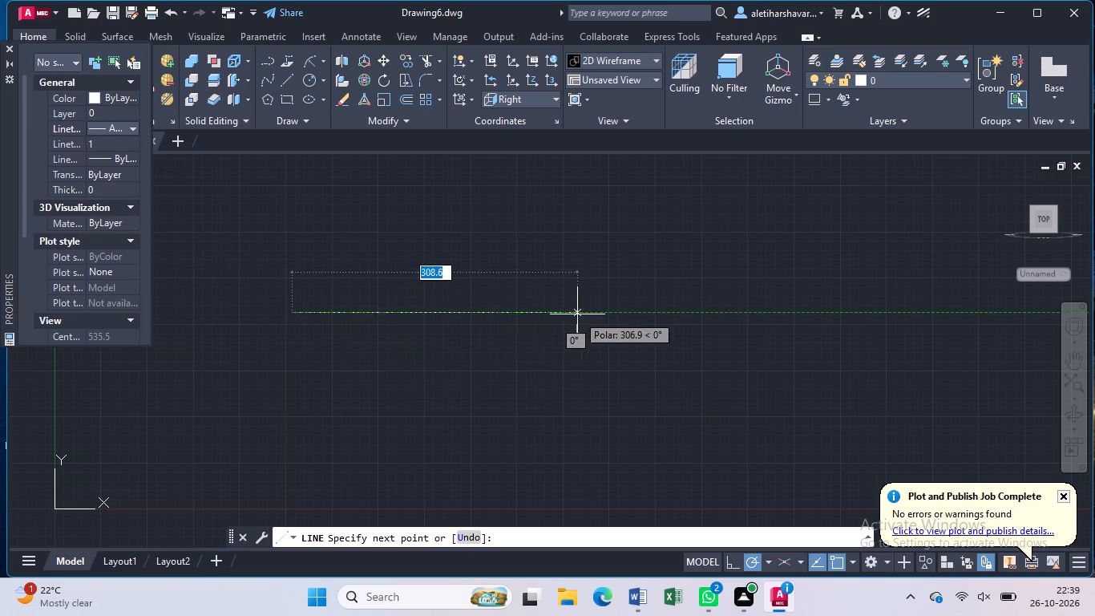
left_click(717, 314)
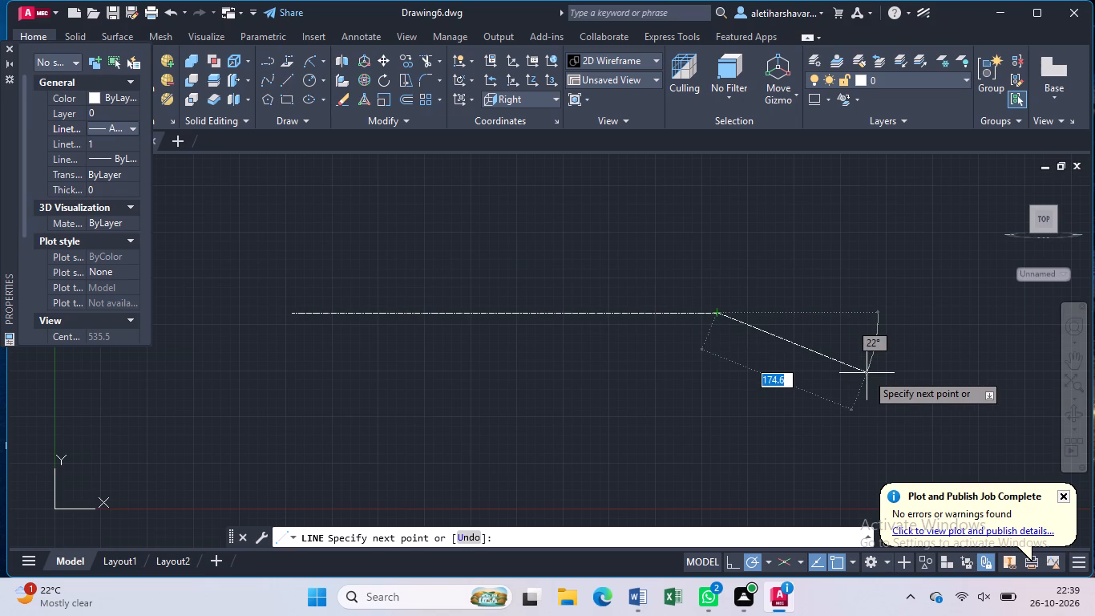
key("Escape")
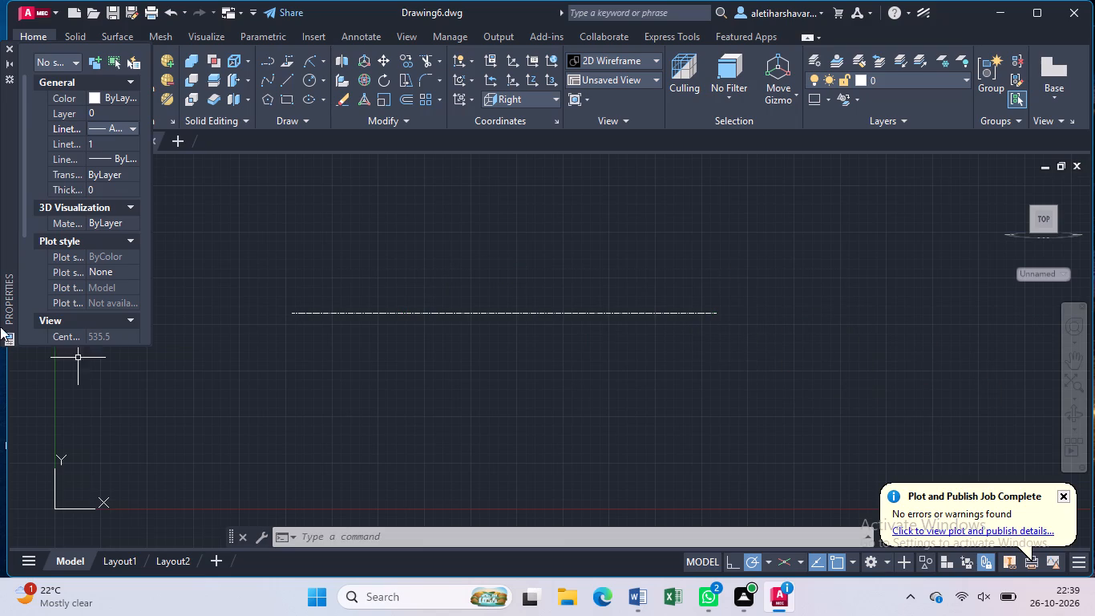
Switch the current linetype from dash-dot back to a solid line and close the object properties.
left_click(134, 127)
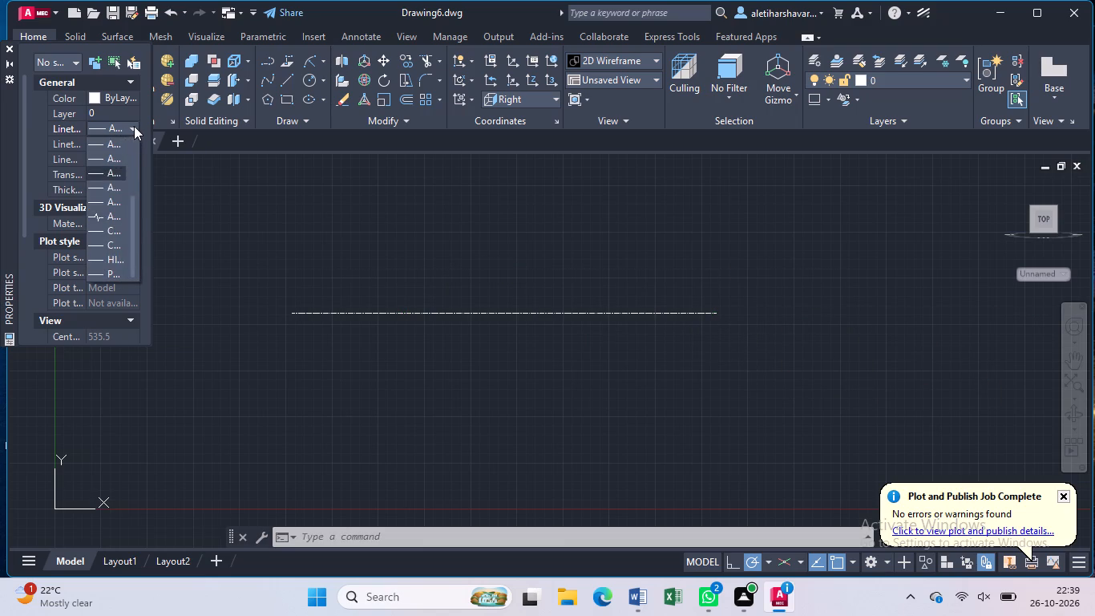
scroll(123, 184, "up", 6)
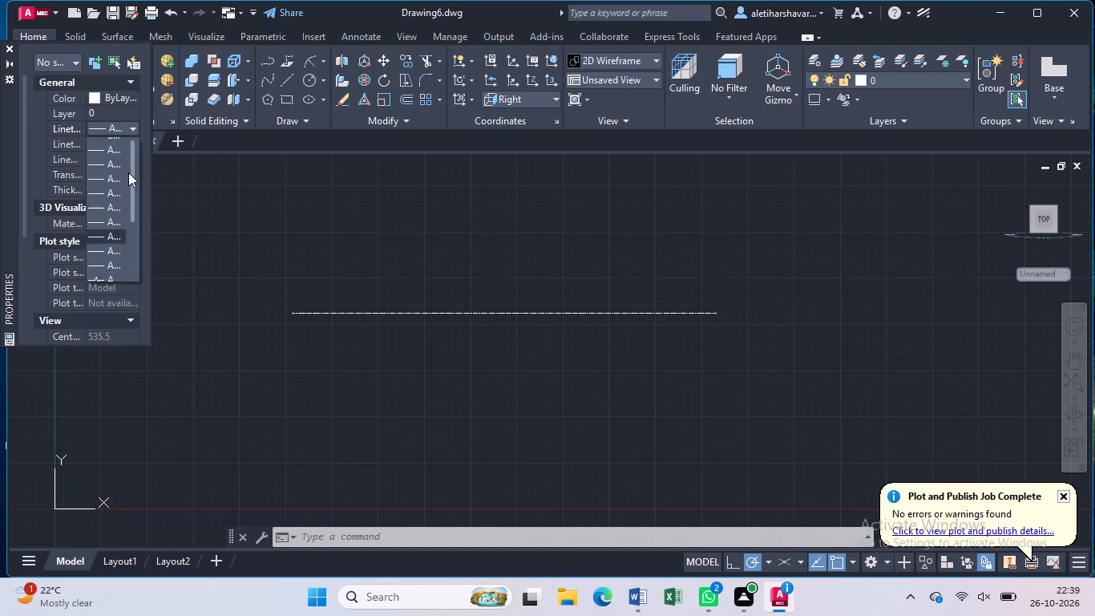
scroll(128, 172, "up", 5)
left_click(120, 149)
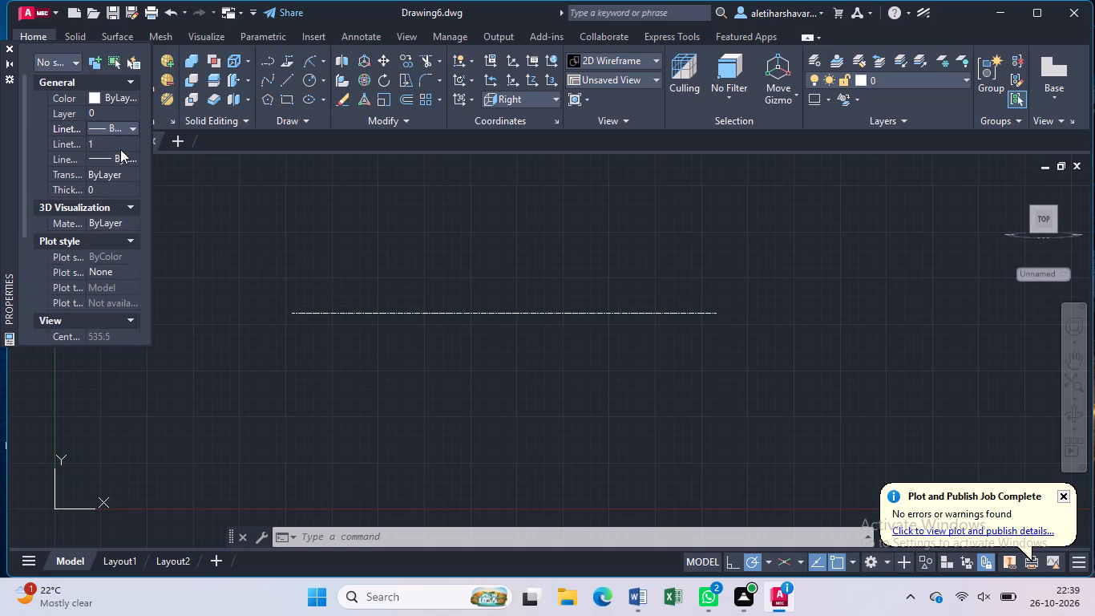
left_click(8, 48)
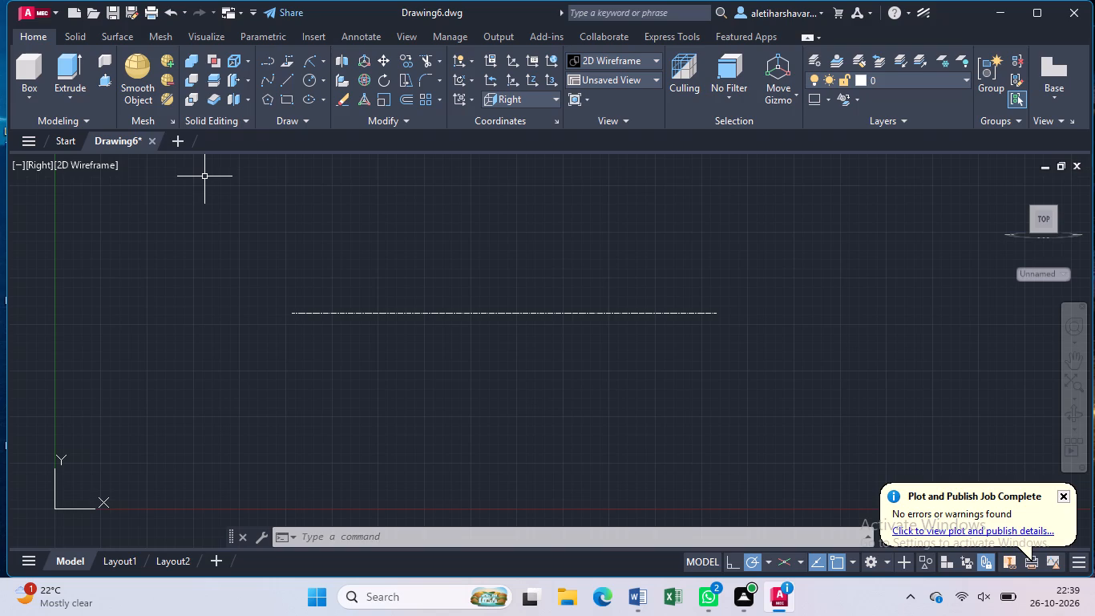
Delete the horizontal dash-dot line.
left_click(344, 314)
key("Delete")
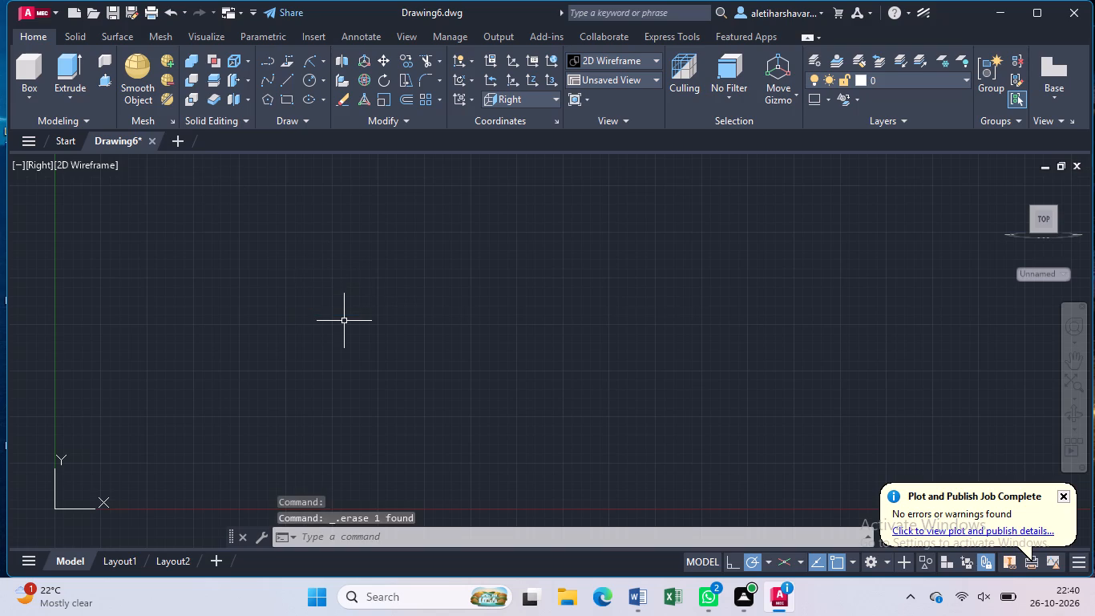
Draw a horizontal solid line 130 mm long in the Right view.
key("l")
key("Return")
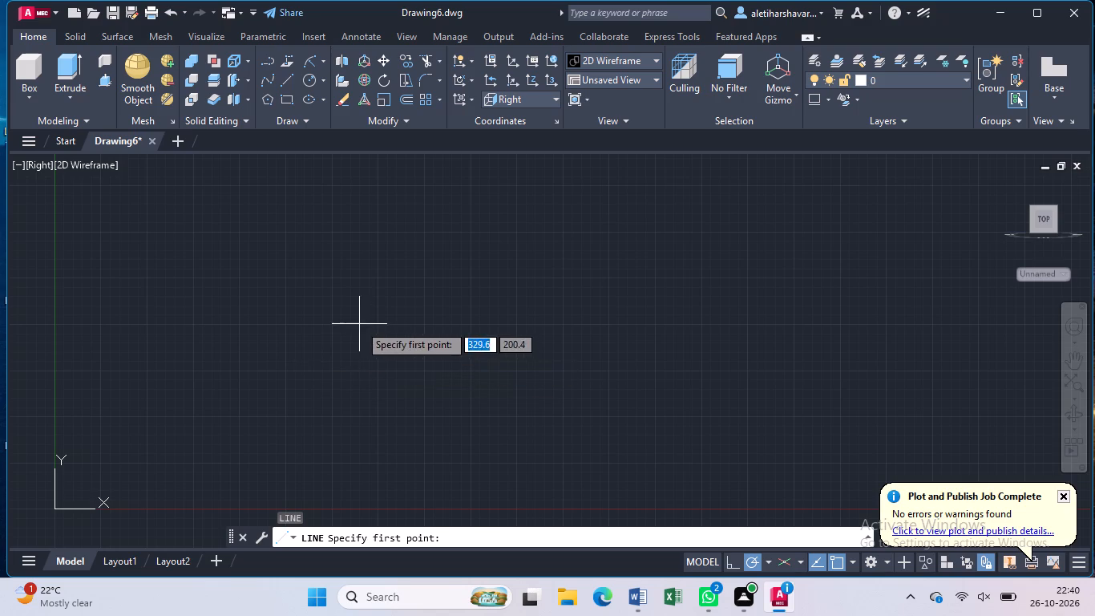
left_click(359, 324)
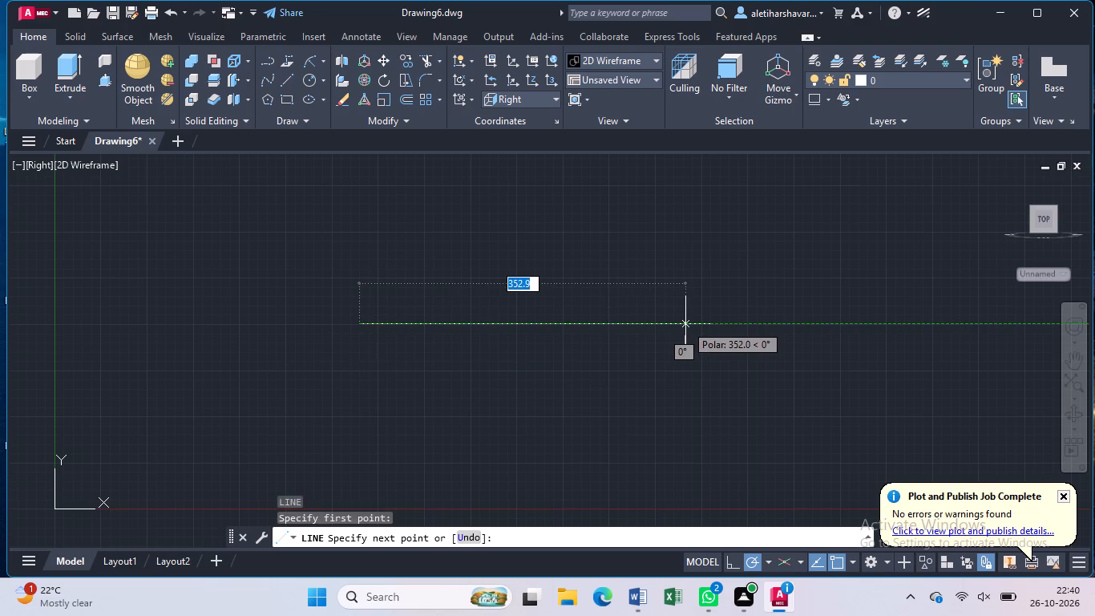
type("13")
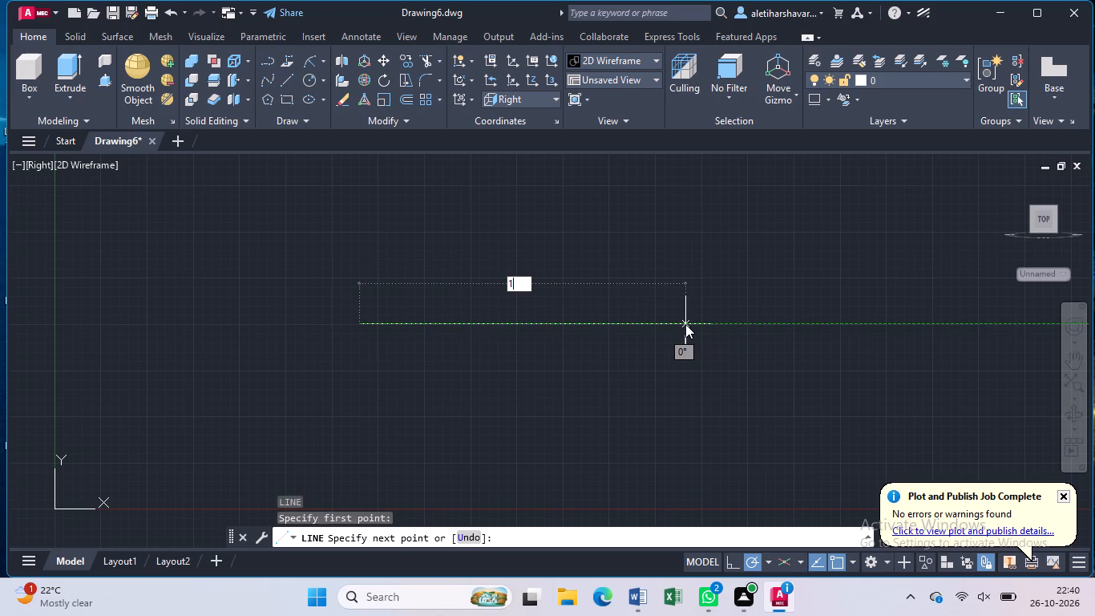
key("0")
key("Return")
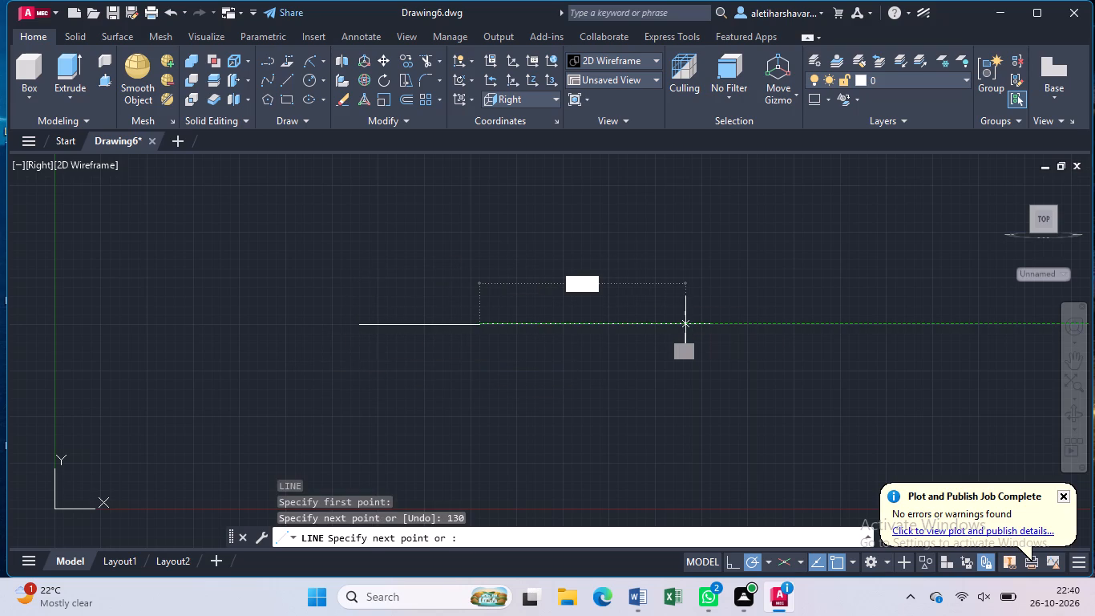
key("Escape")
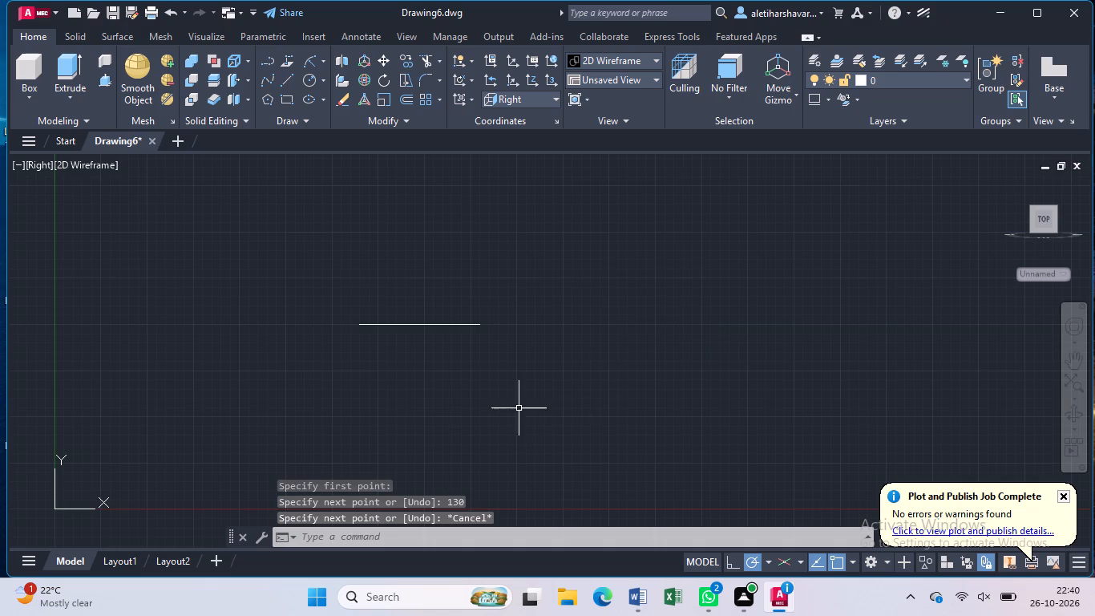
scroll(388, 348, "up", 3)
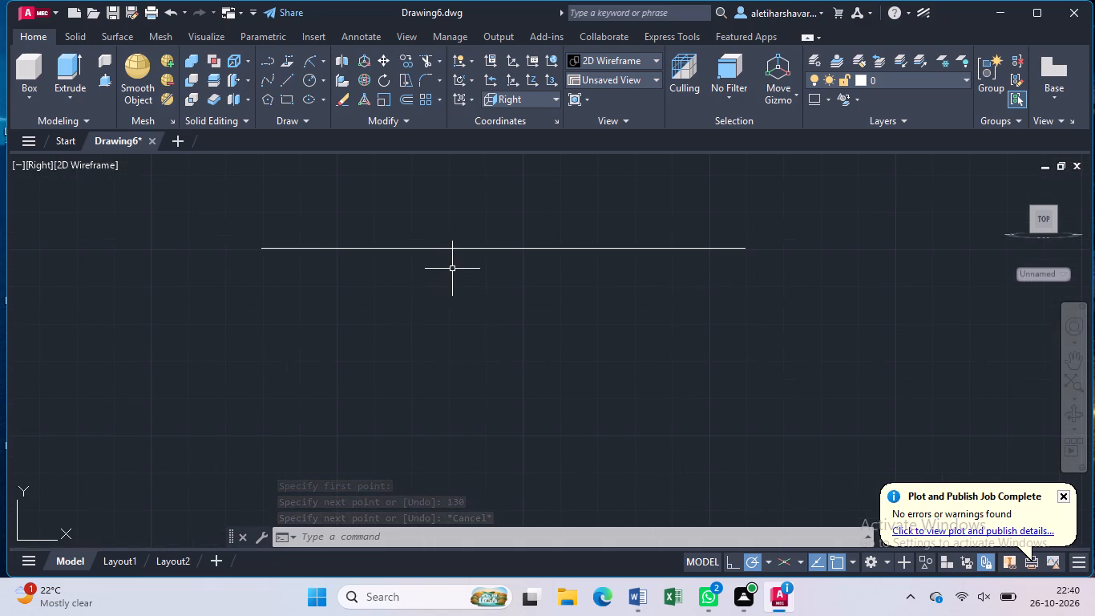
From the midpoint of the 130 mm line, draw a vertical line 20 mm up, followed by a 40 mm segment straight down.
middle_click_drag(452, 269, 543, 375)
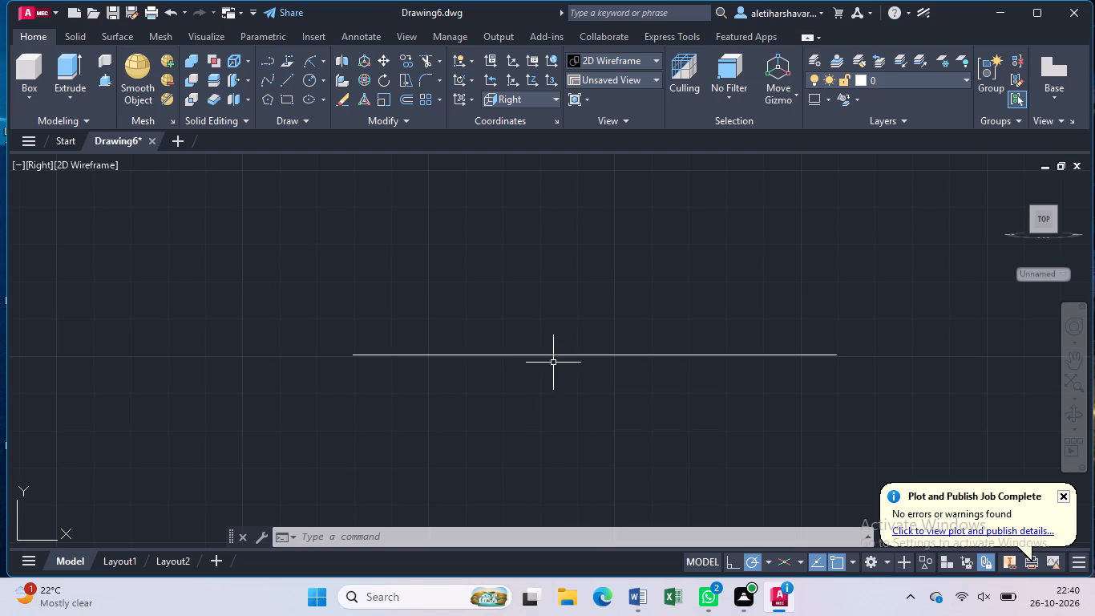
key("l")
key("Return")
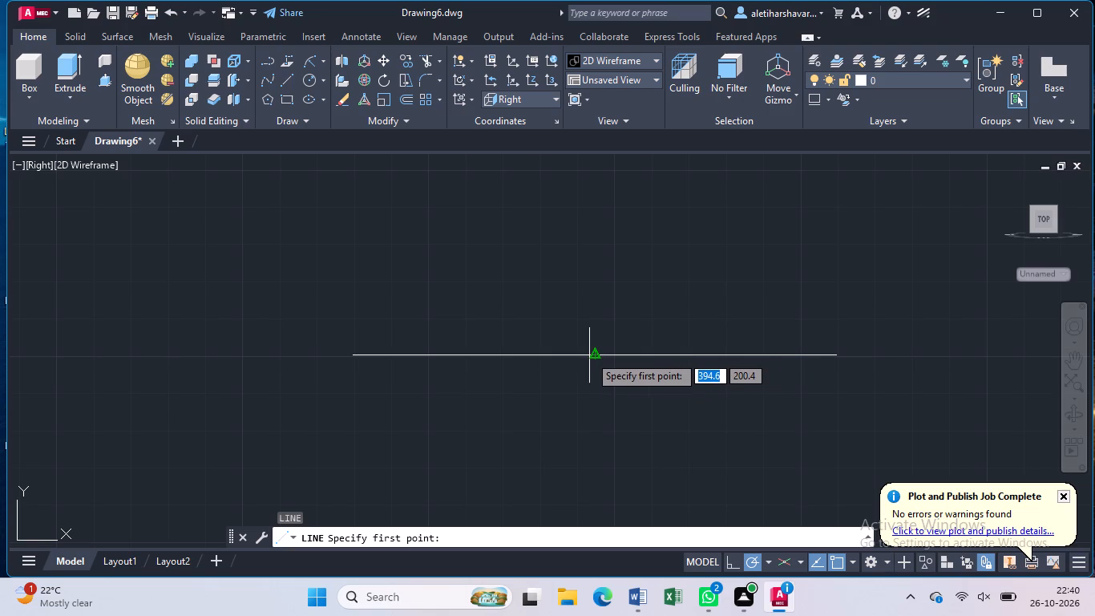
left_click(596, 355)
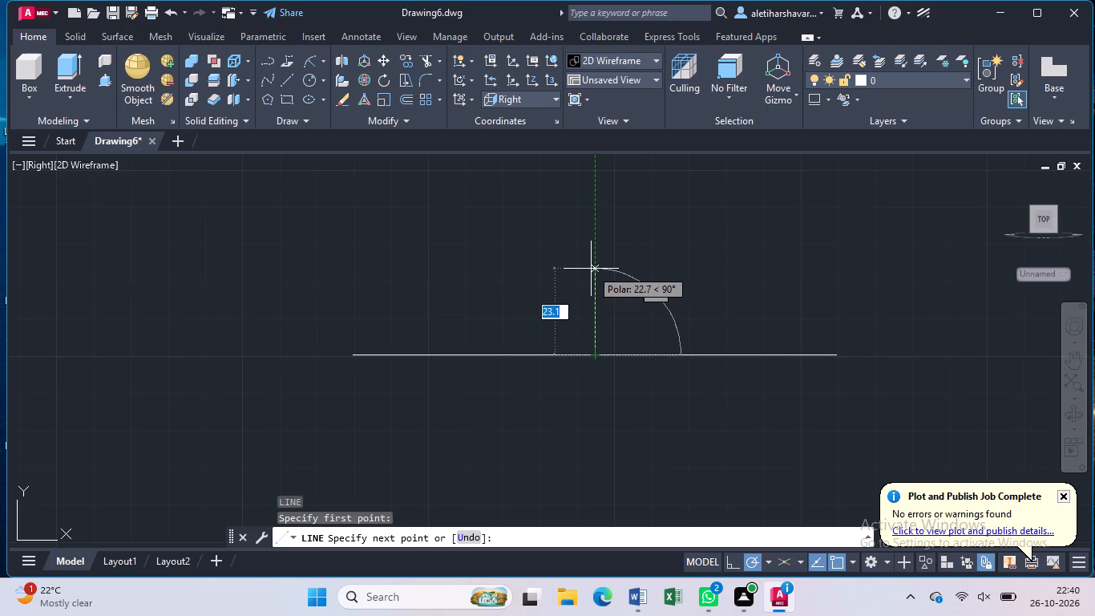
type("20")
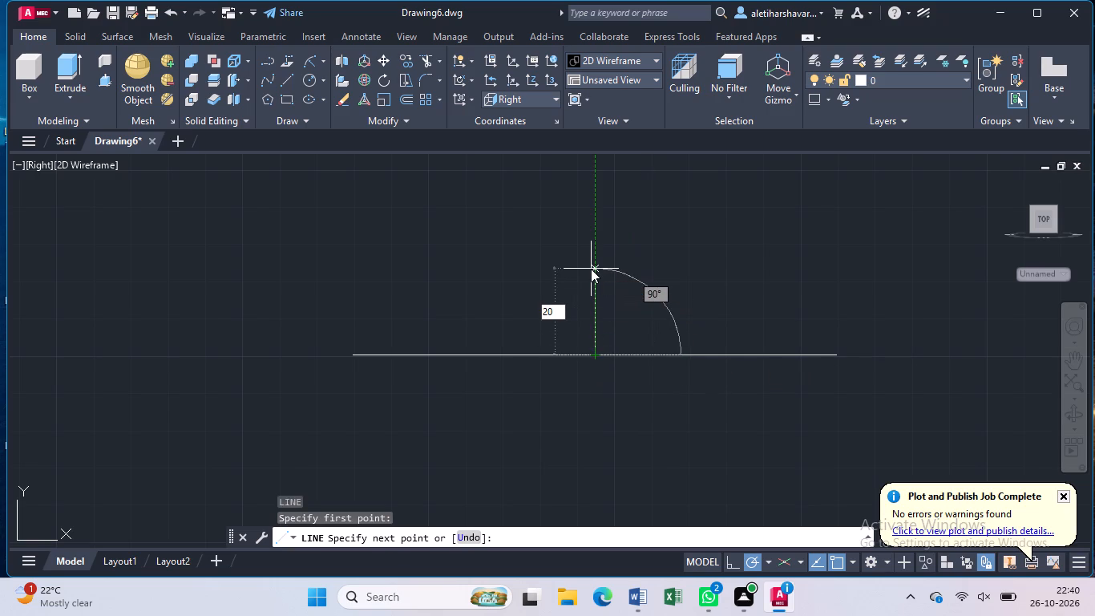
key("Return")
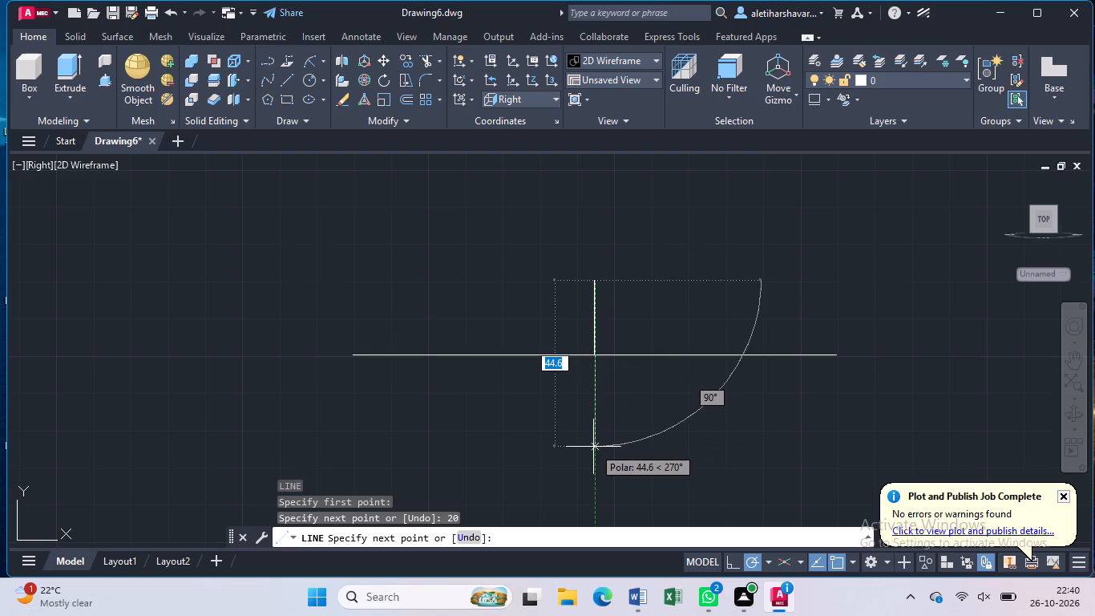
key("4")
key("0")
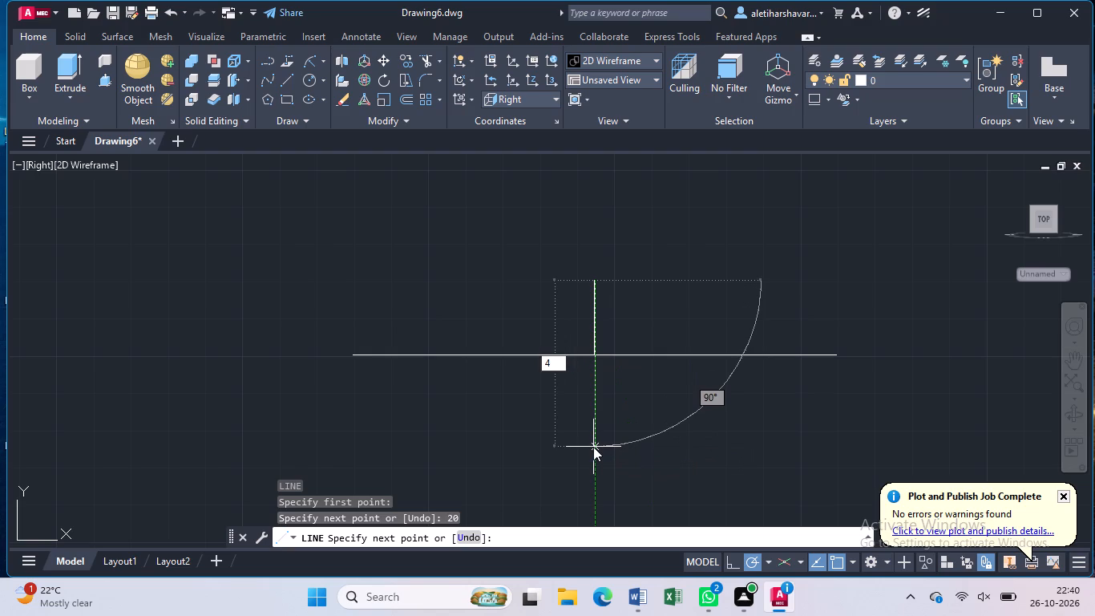
key("Return")
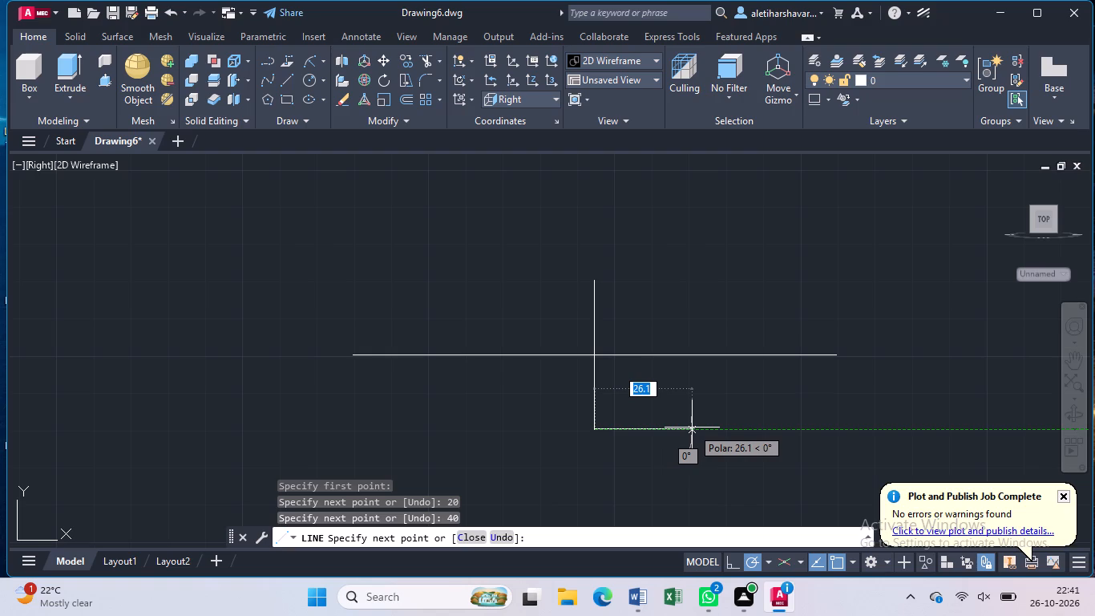
Continue from the vertical line's lower end with a horizontal segment 20 mm to the right, then 40 mm back to the left.
key("2")
key("0")
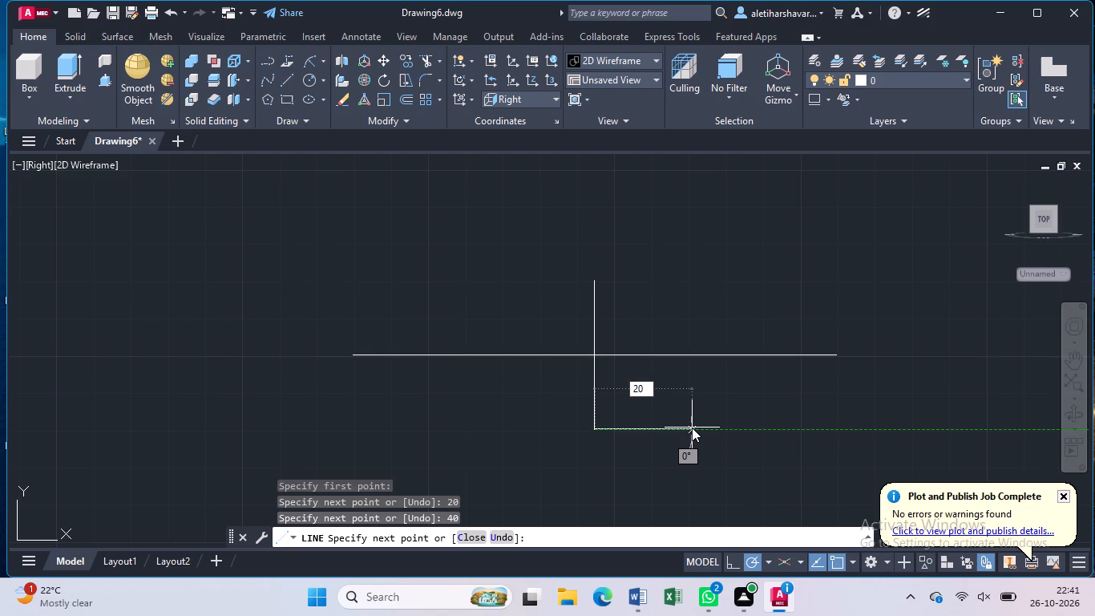
key("Return")
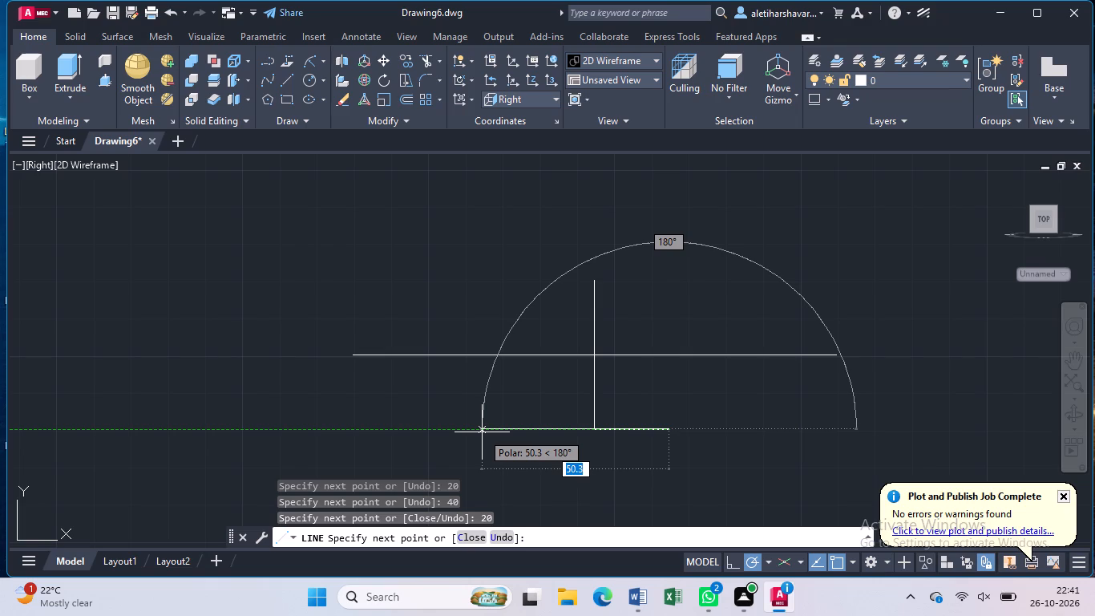
type("40")
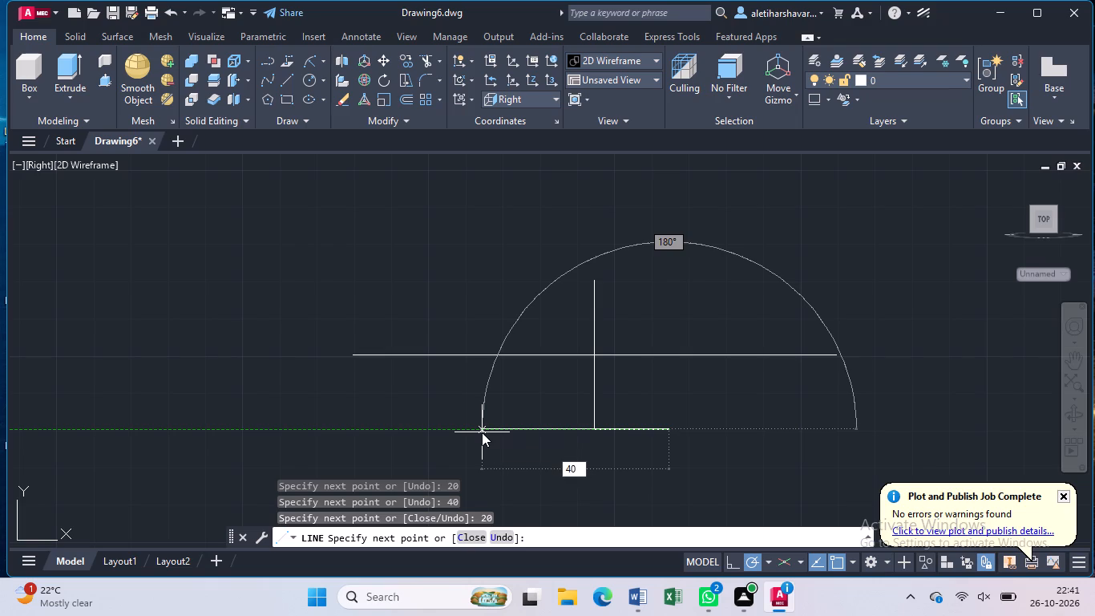
key("Return")
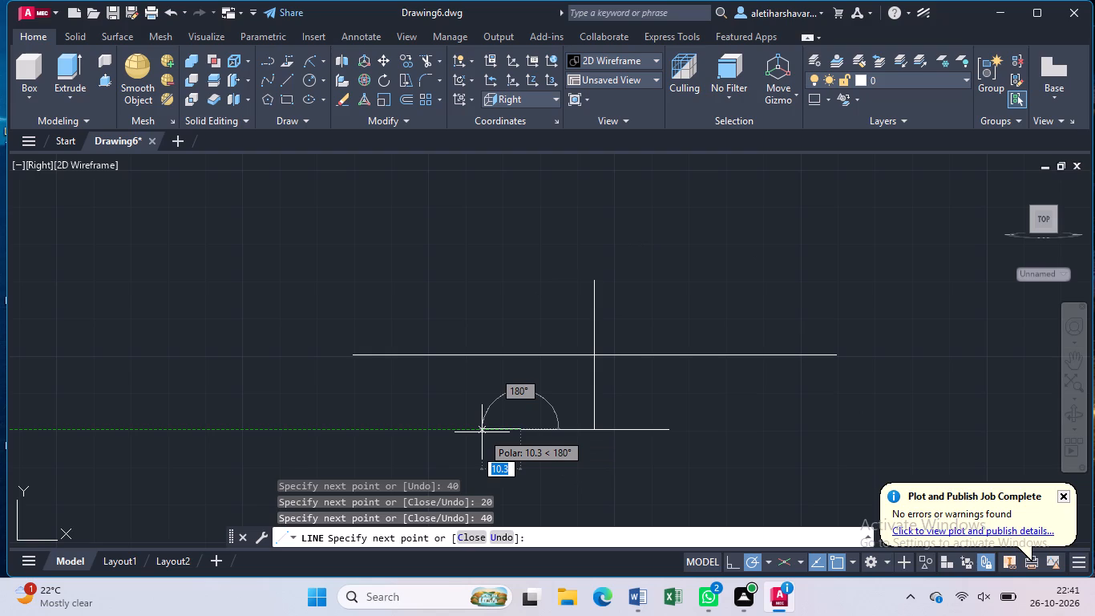
key("Escape")
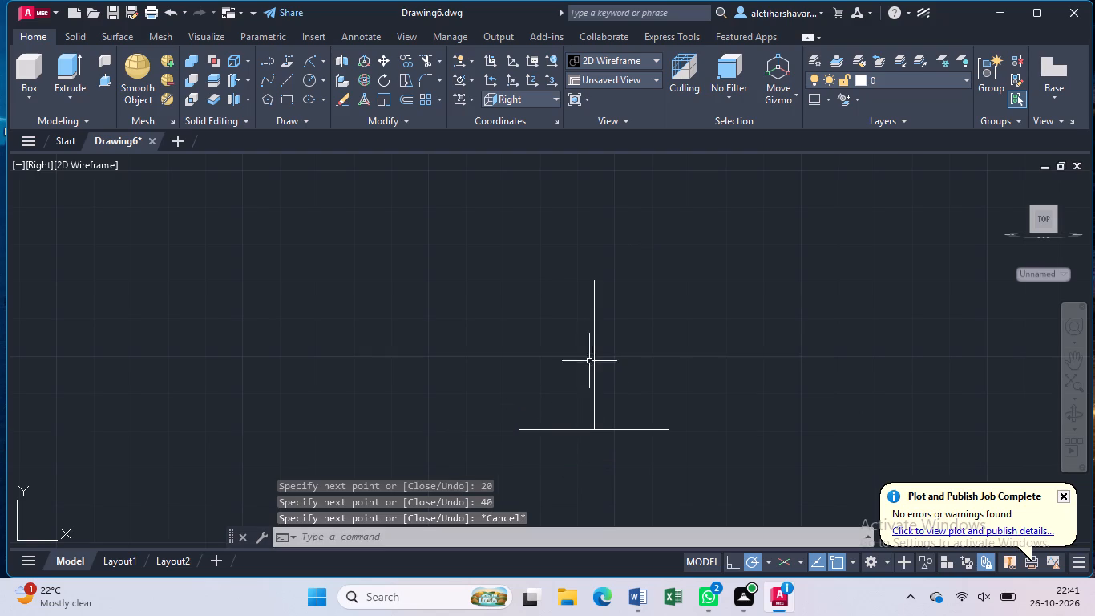
Trim away both overlapping vertical segments above the 130 mm line.
left_click(595, 321)
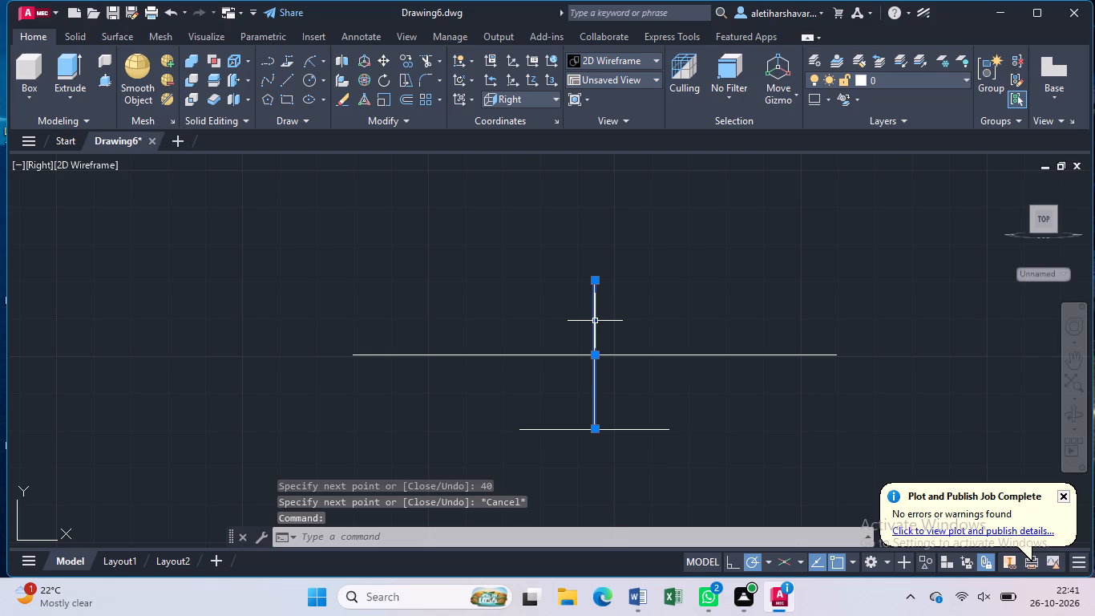
key("Escape")
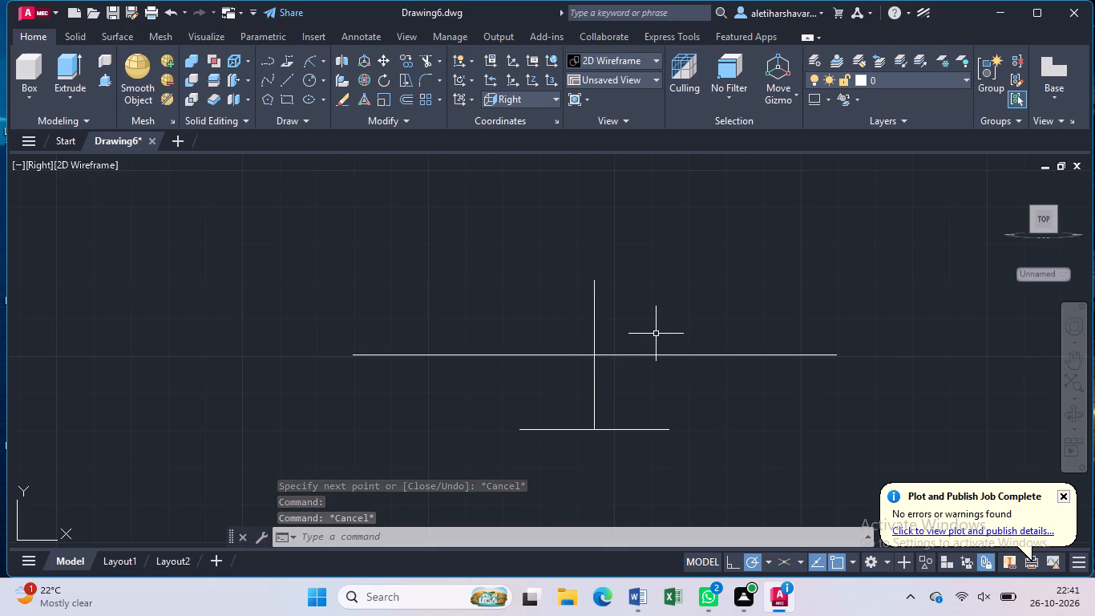
type("tr")
key("Return")
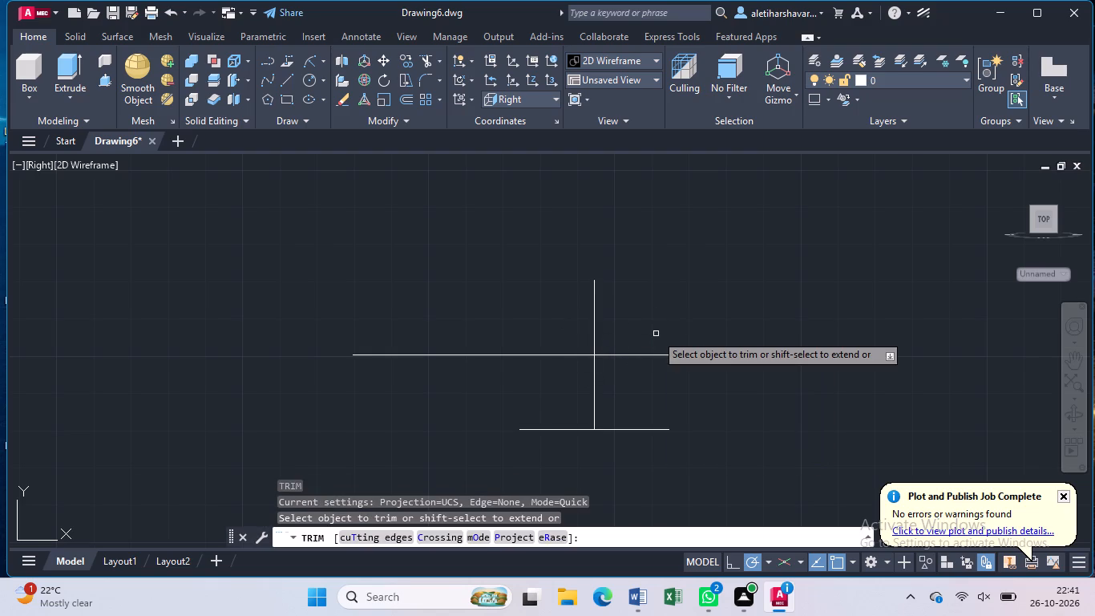
left_click(594, 305)
left_click(594, 305)
key("Escape")
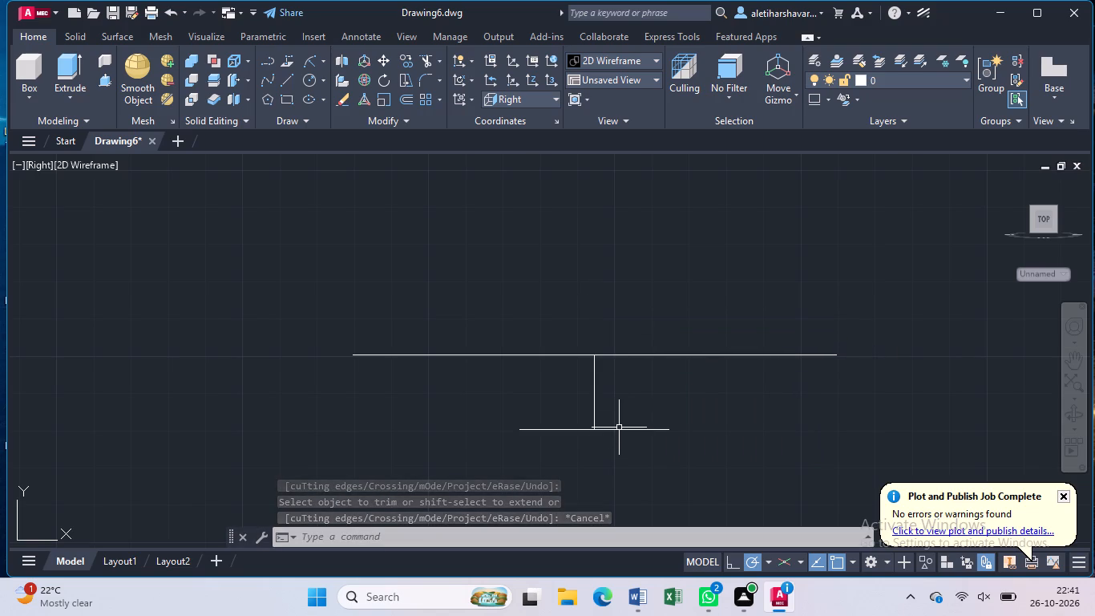
Move the 40 mm horizontal line from its midpoint up to the midpoint of the vertical line below the base line.
scroll(619, 428, "up", 2)
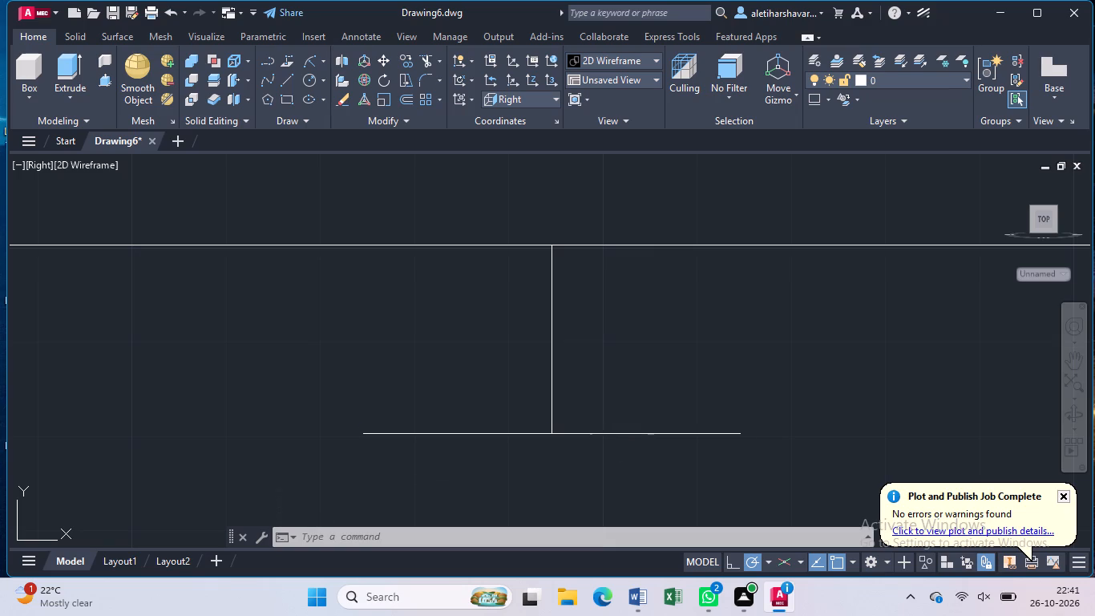
left_click(620, 435)
type("mo")
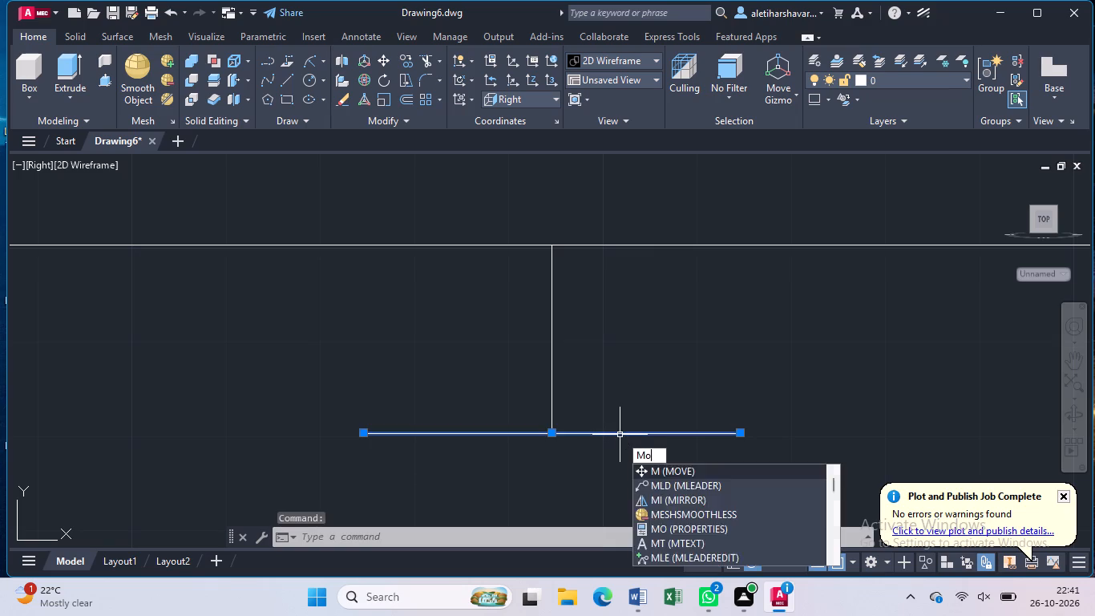
left_click(643, 479)
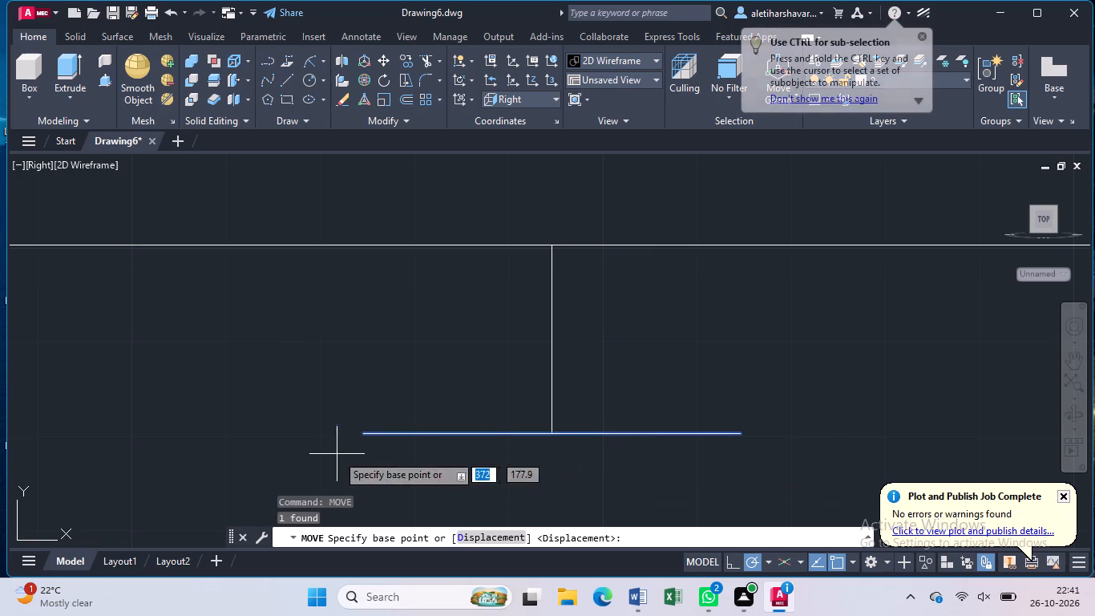
left_click(554, 435)
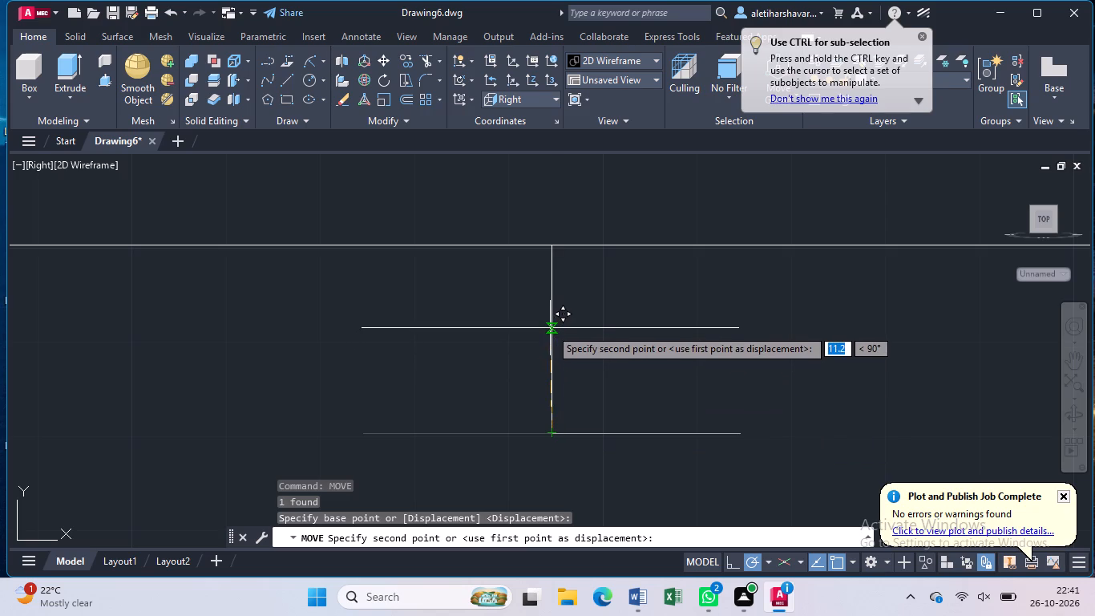
left_click(555, 338)
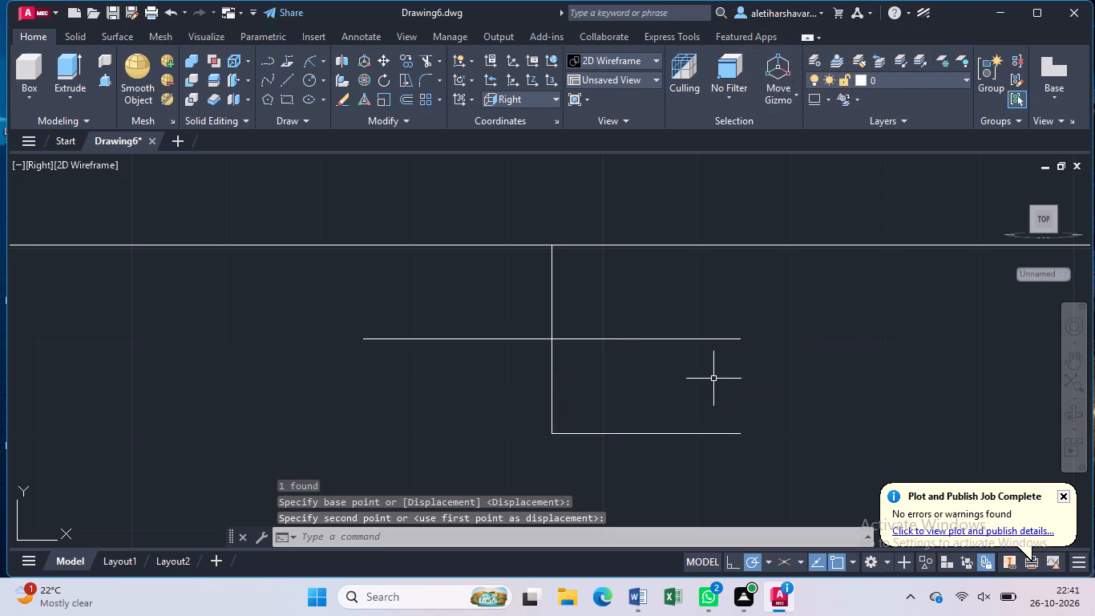
key("ctrl+alt+shift+super+space")
key("Escape")
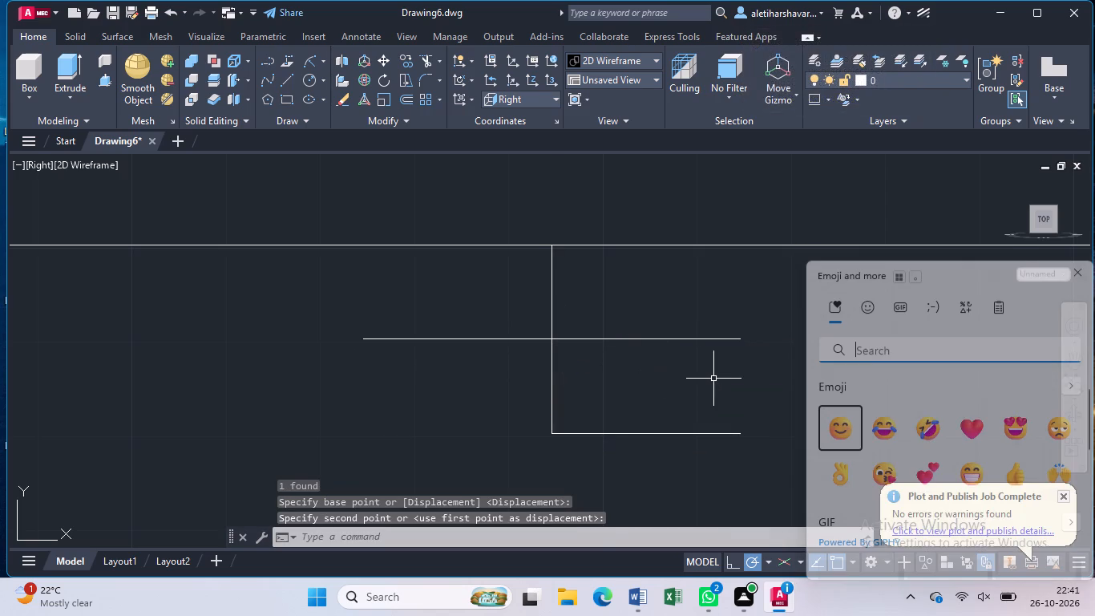
Trim off the vertical piece below the moved 40 mm line and remove the leftover 20 mm horizontal line.
type("tr")
key("Return")
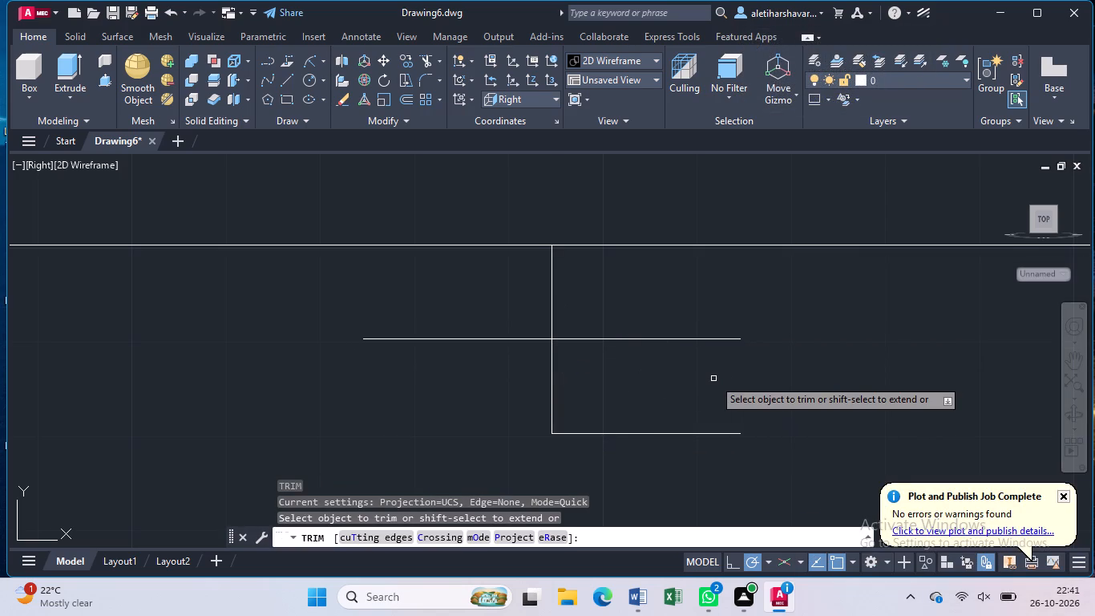
left_click(552, 388)
left_click(580, 432)
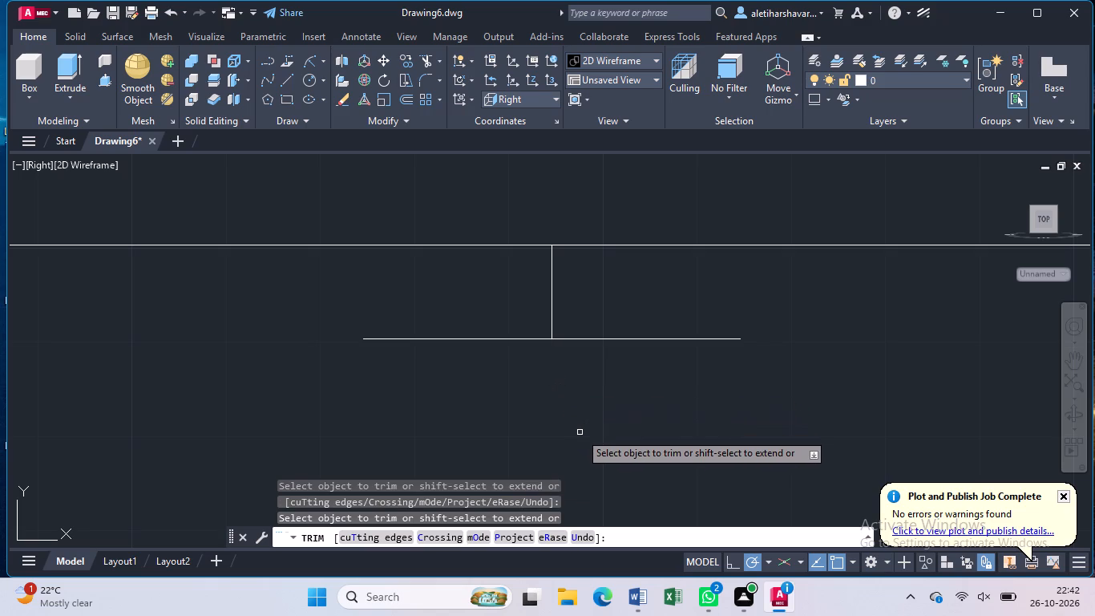
key("Escape")
Draw a 10 mm vertical line upward from the midpoint of the 130 mm line.
key("l")
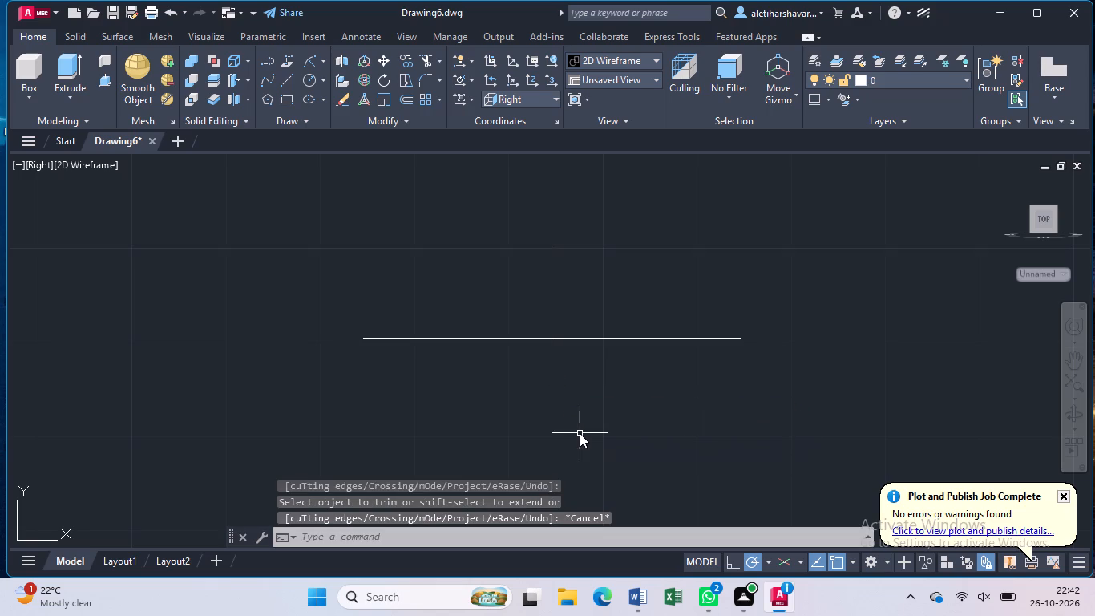
key("Return")
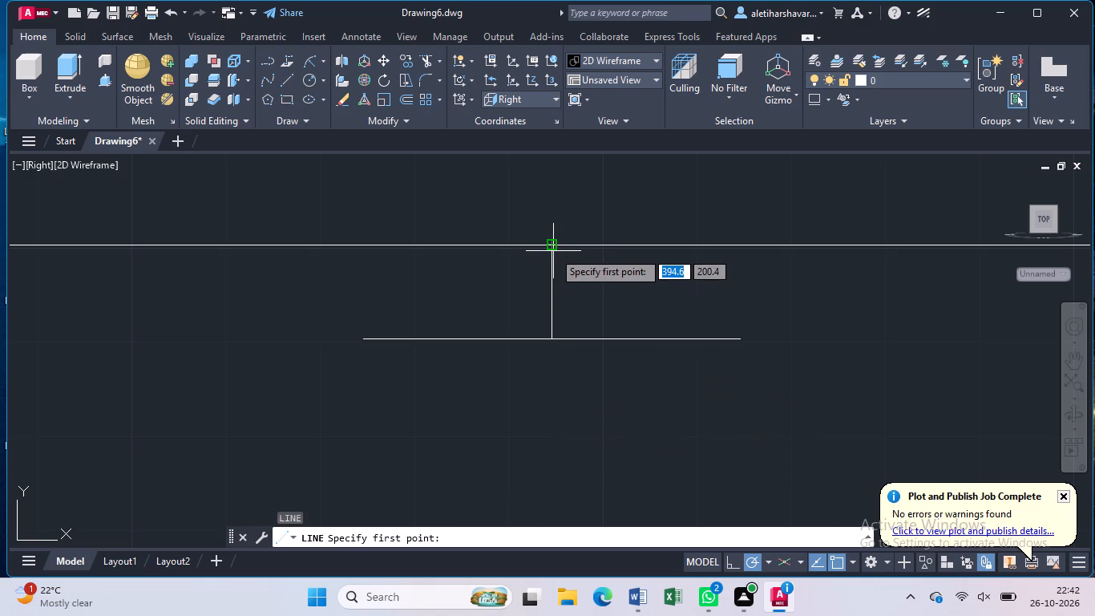
scroll(553, 251, "down", 1)
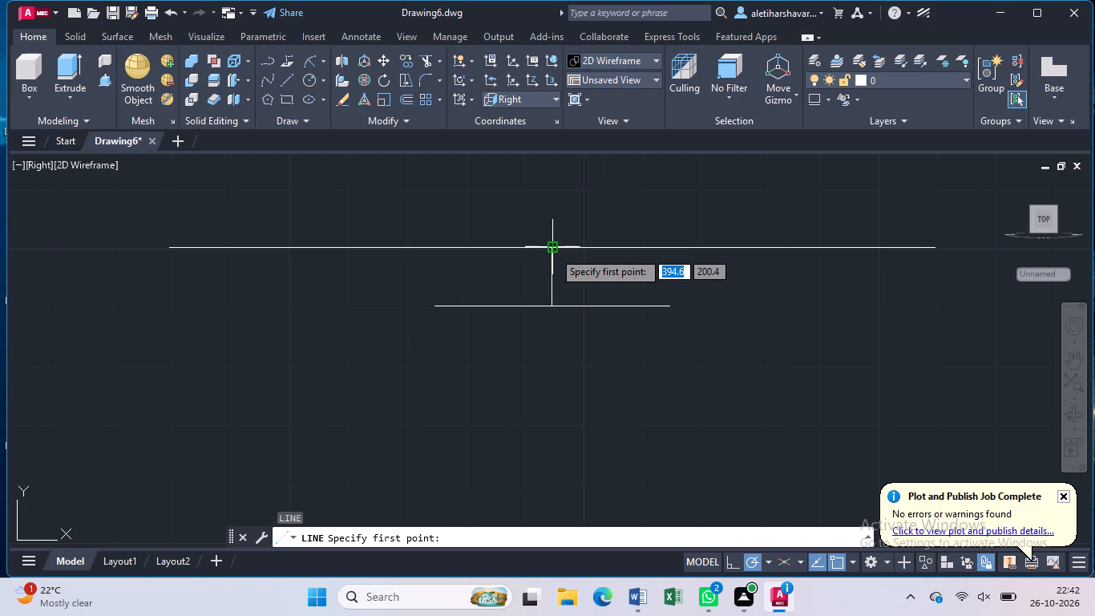
left_click(553, 251)
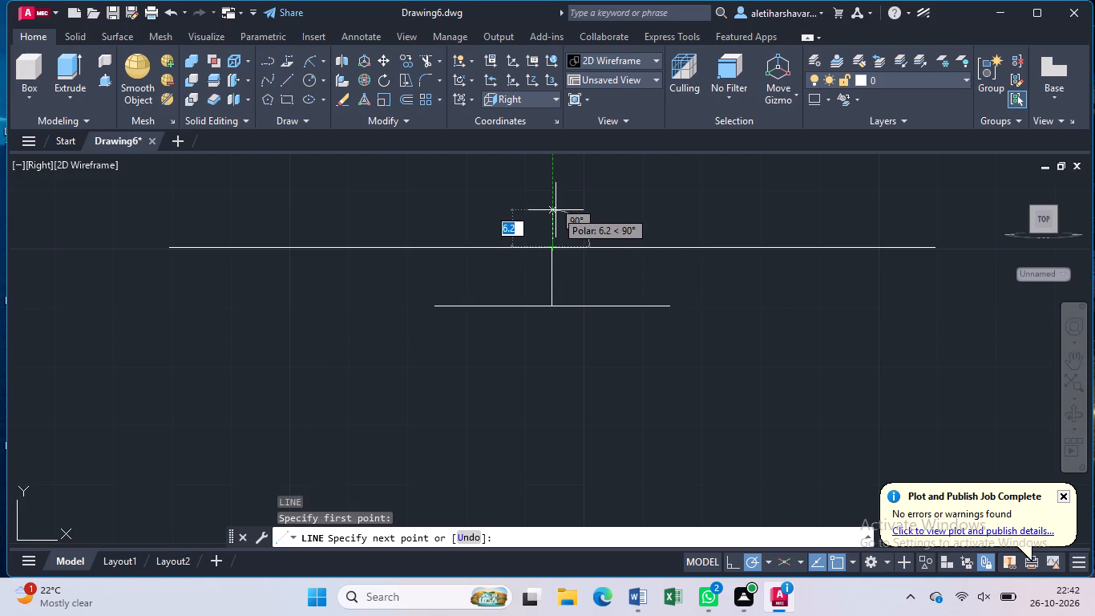
type("10")
key("Return")
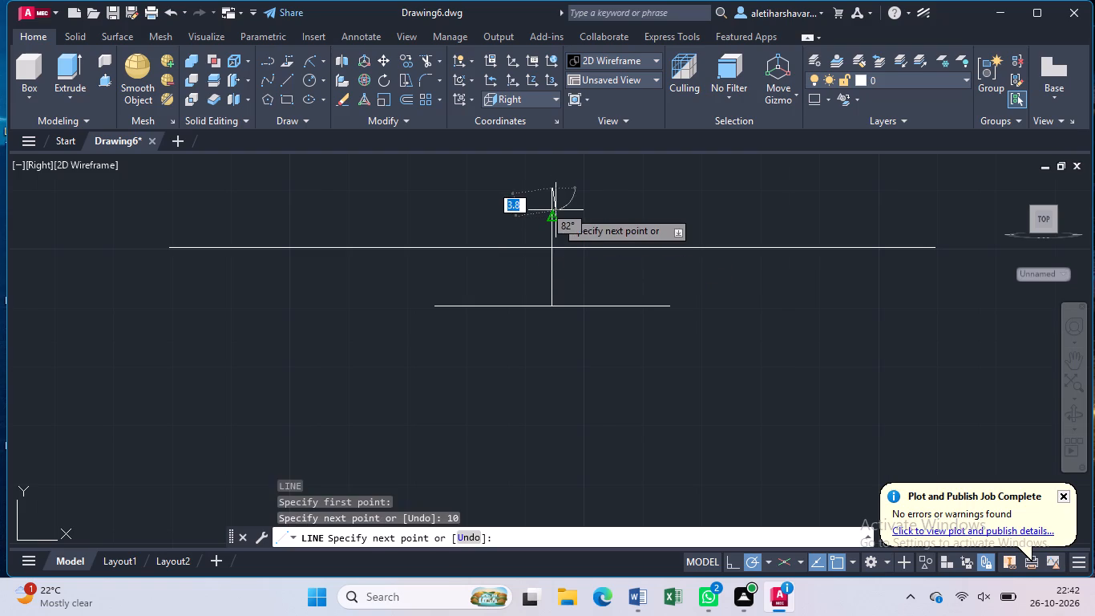
key("Escape")
Copy the 40 mm horizontal line from its midpoint to the upper end of the 10 mm vertical line above the base line.
middle_click_drag(574, 216, 574, 279)
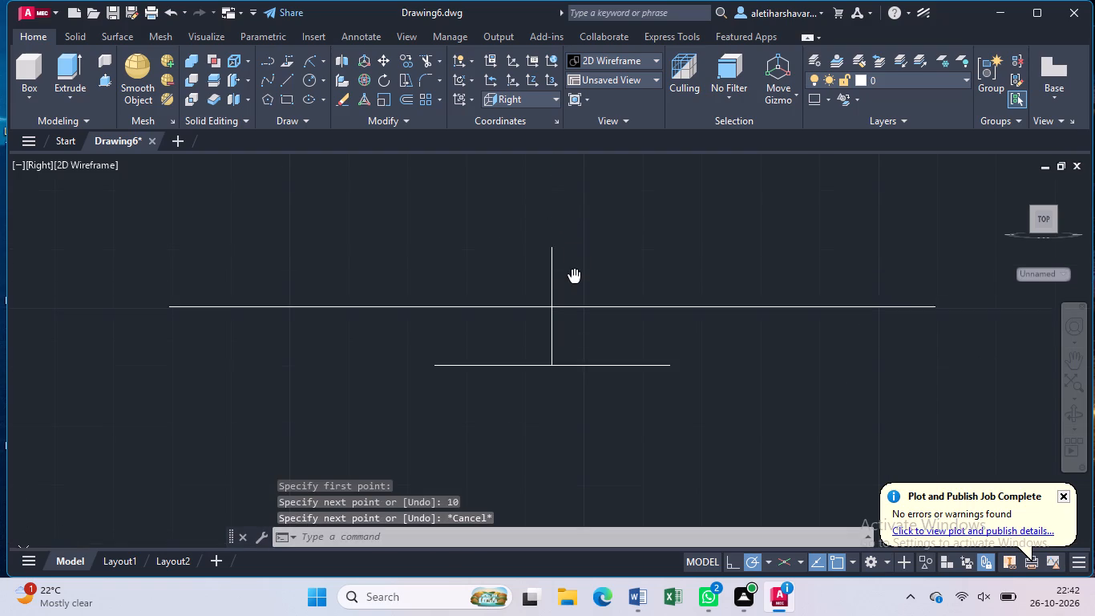
middle_click_drag(574, 279, 574, 281)
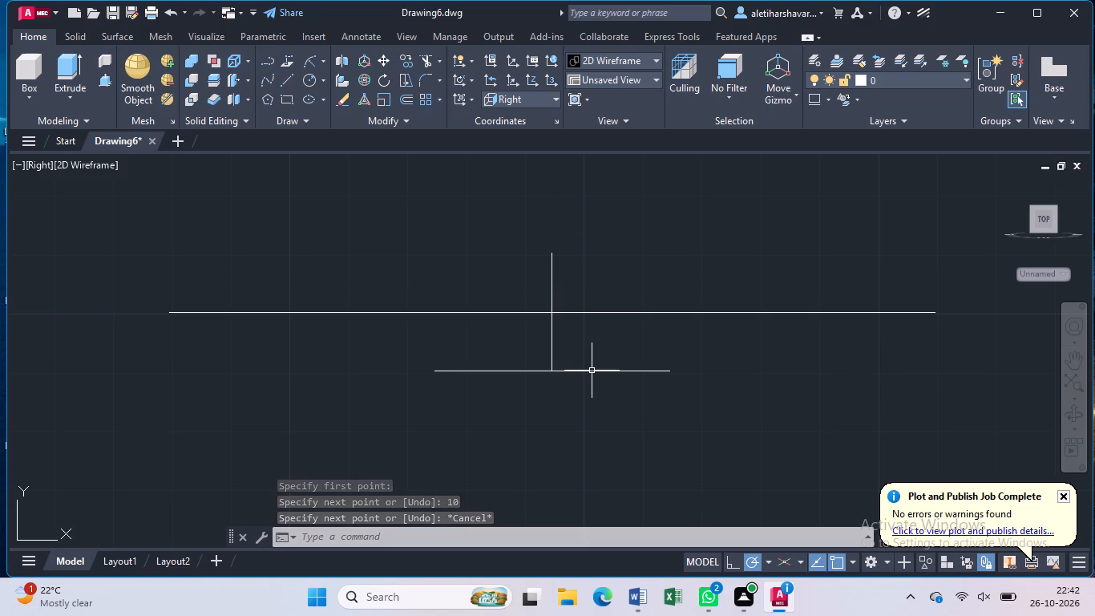
left_click(592, 371)
type("co")
key("Return")
scroll(589, 370, "up", 1)
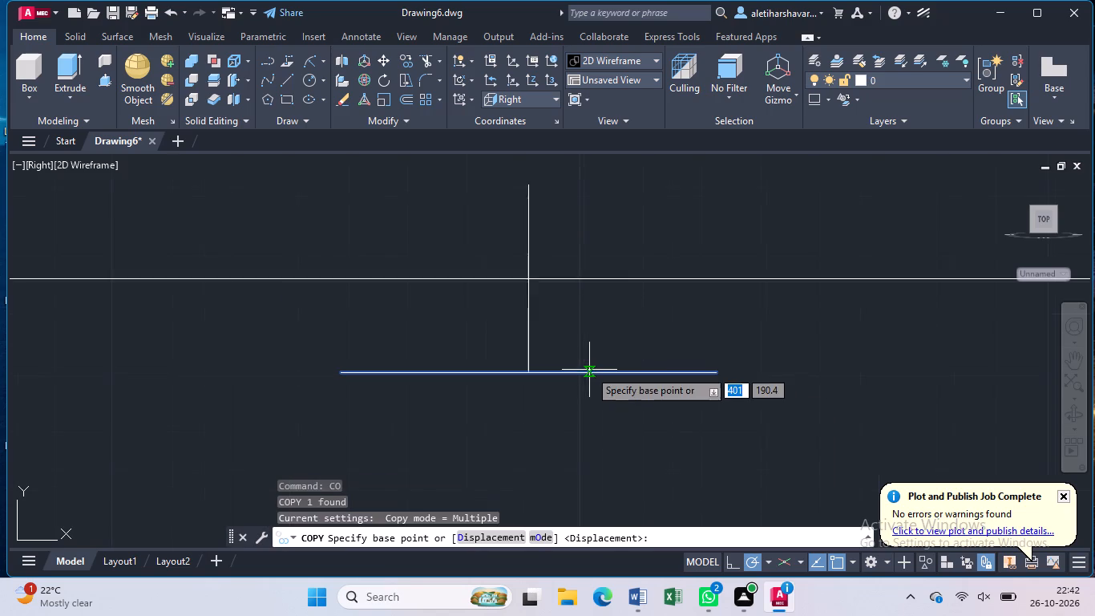
scroll(589, 370, "up", 1)
scroll(495, 371, "down", 1)
left_click(495, 371)
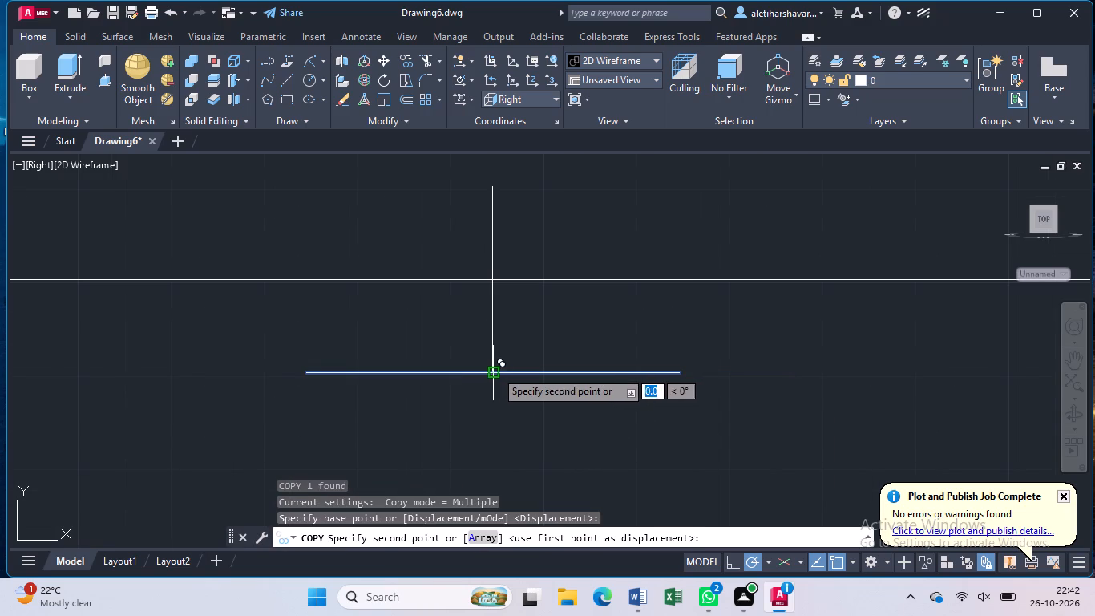
left_click(493, 187)
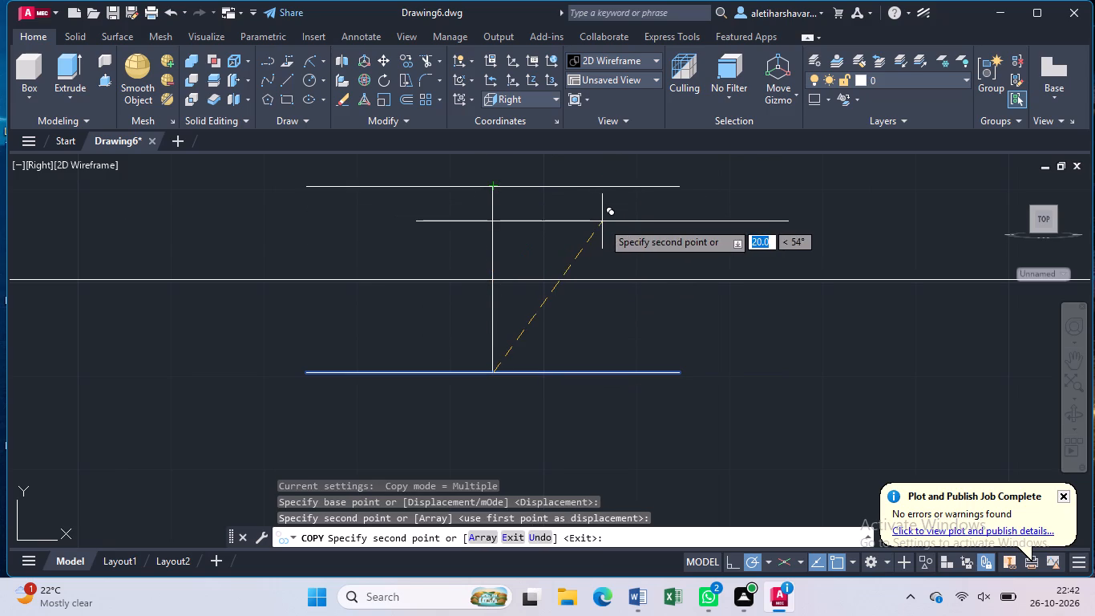
Draw vertical lines joining the endpoints of the upper and lower 40 mm lines at both ends, closing the rectangle.
key("Escape")
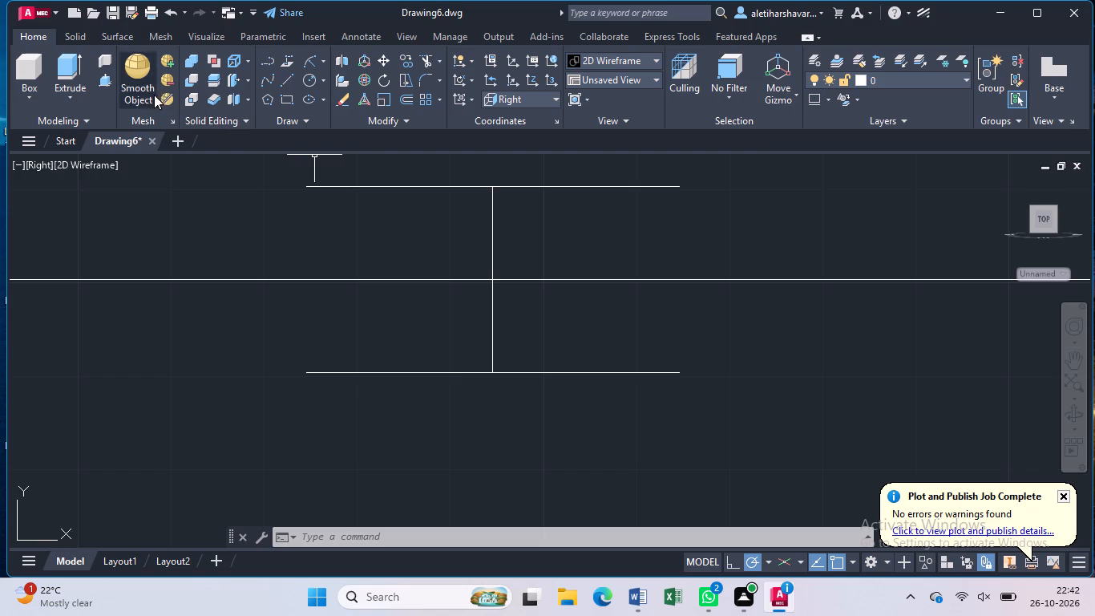
left_click(306, 81)
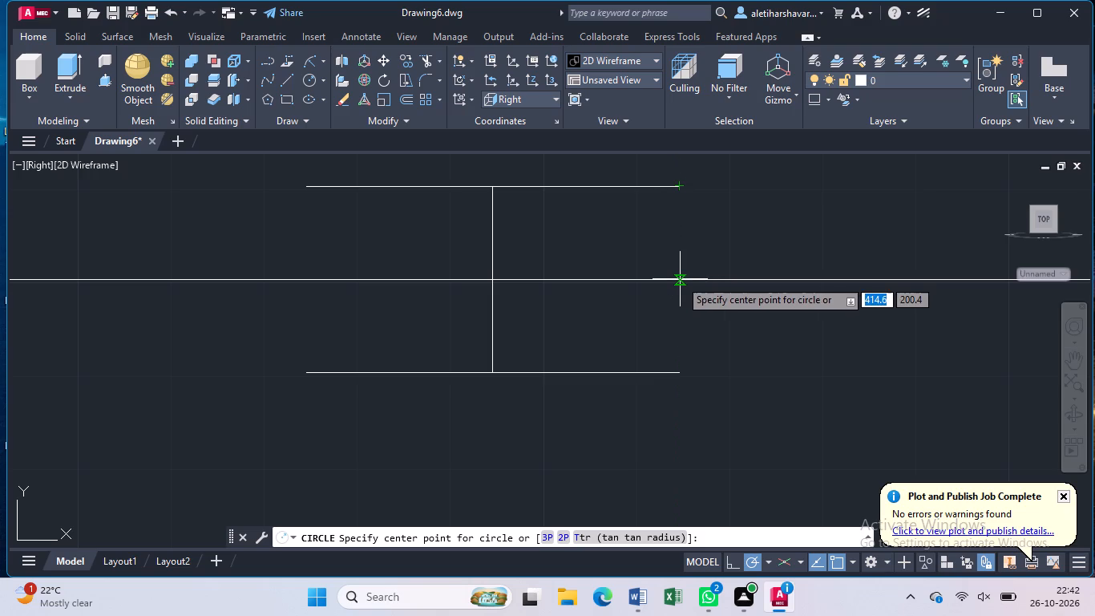
key("Escape")
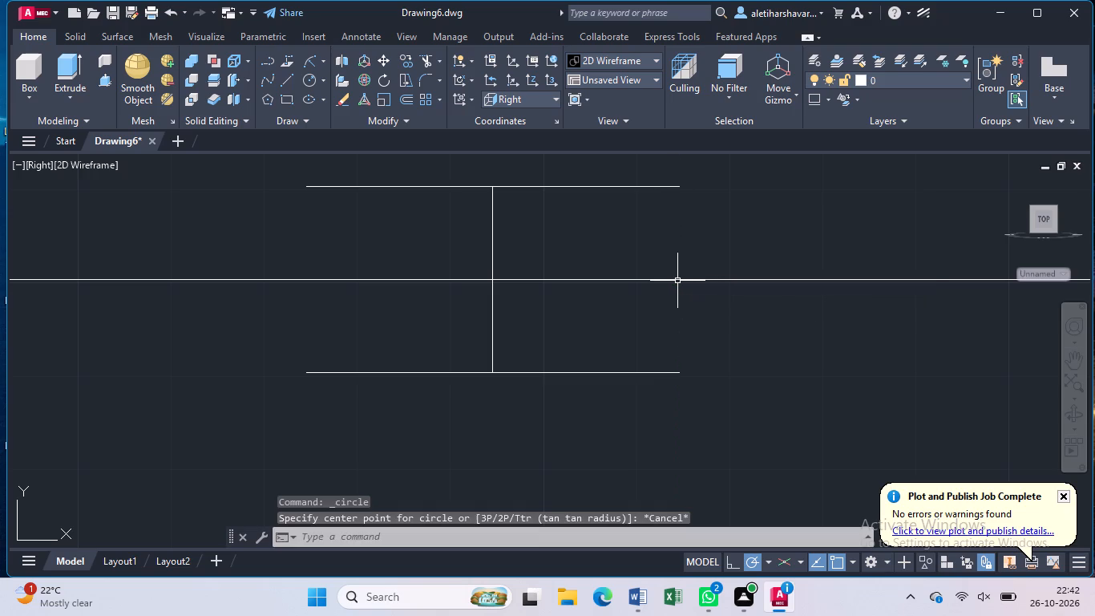
key("l")
key("Return")
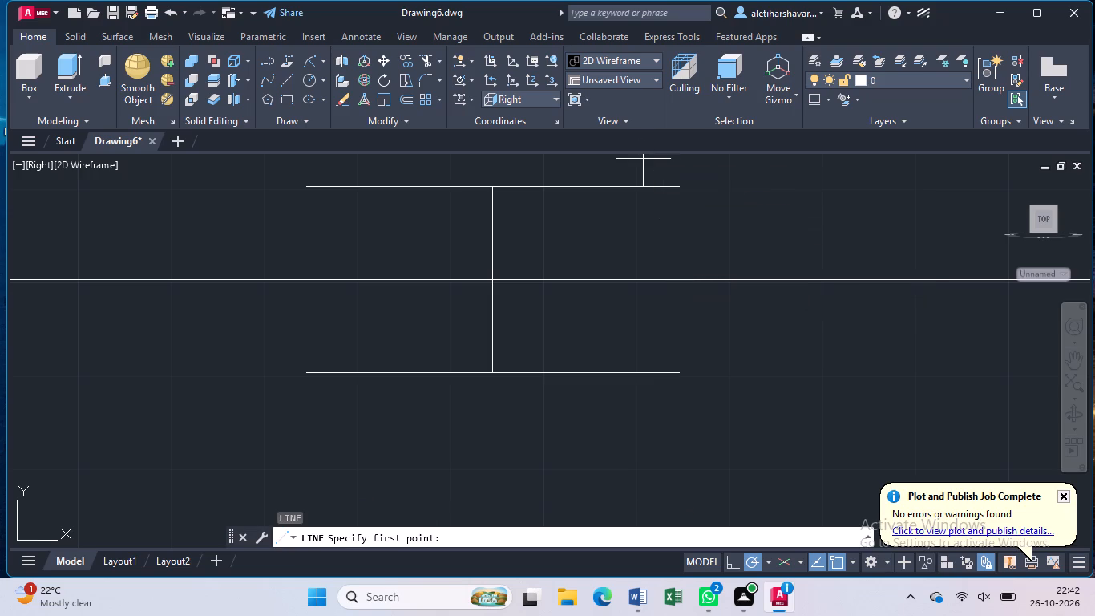
left_click_drag(677, 189, 685, 208)
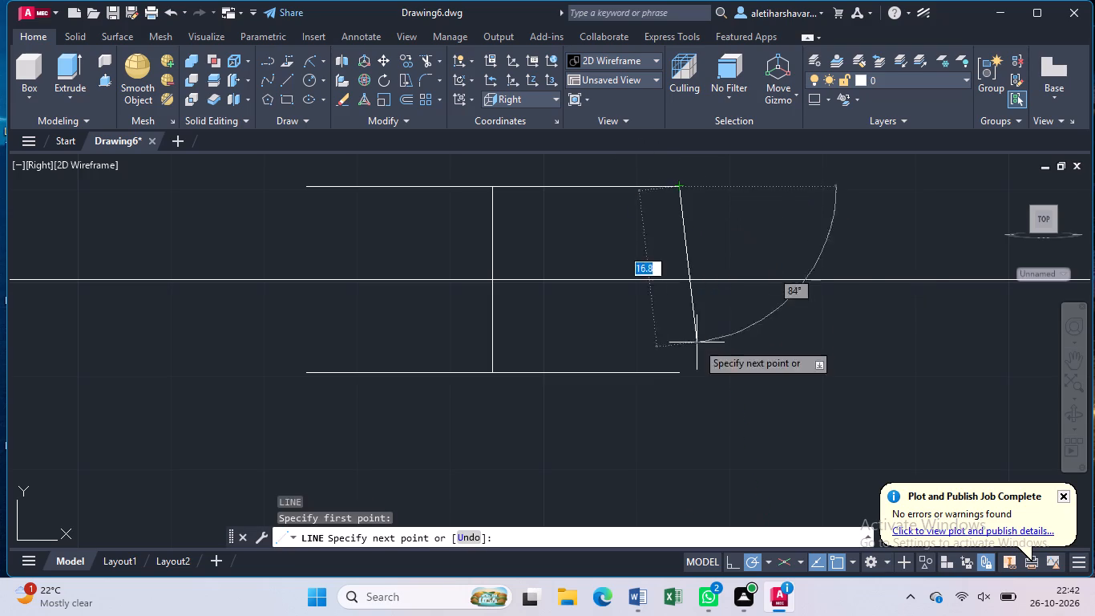
left_click(682, 376)
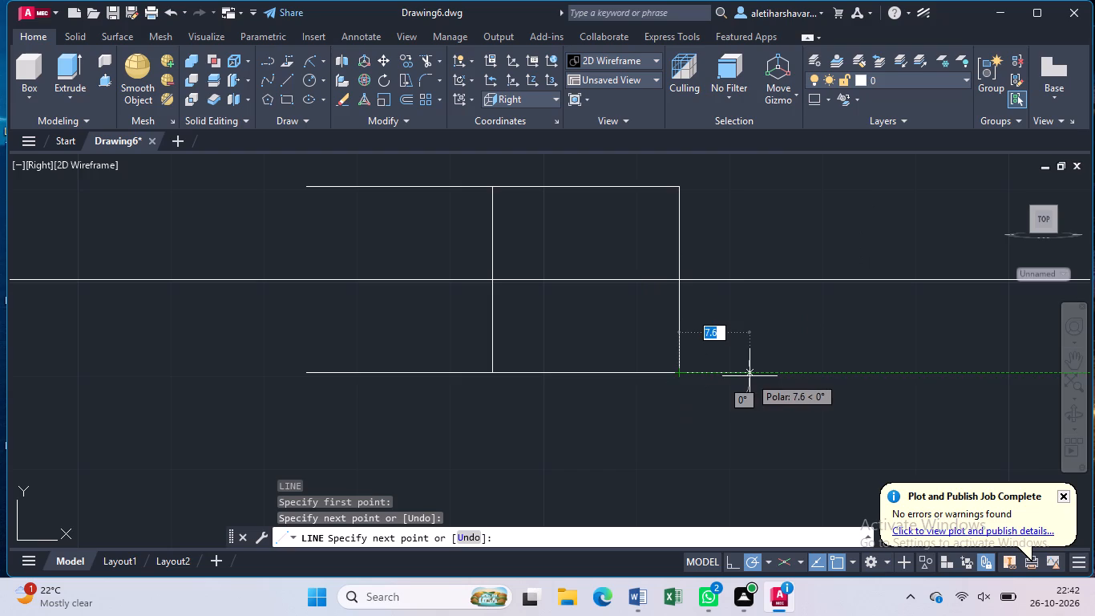
key("Escape")
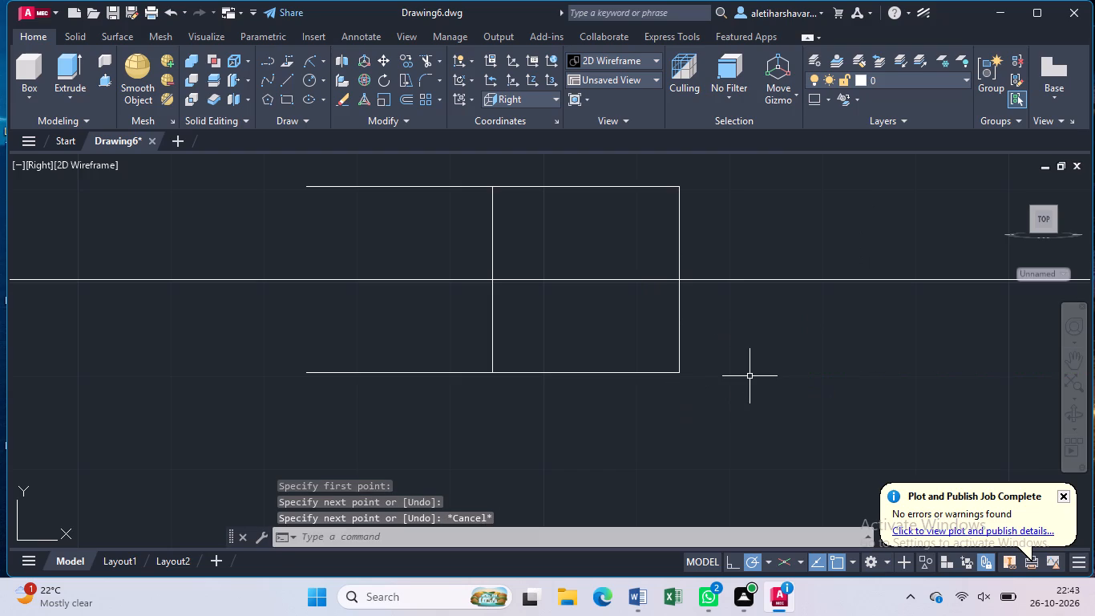
key("l")
key("Return")
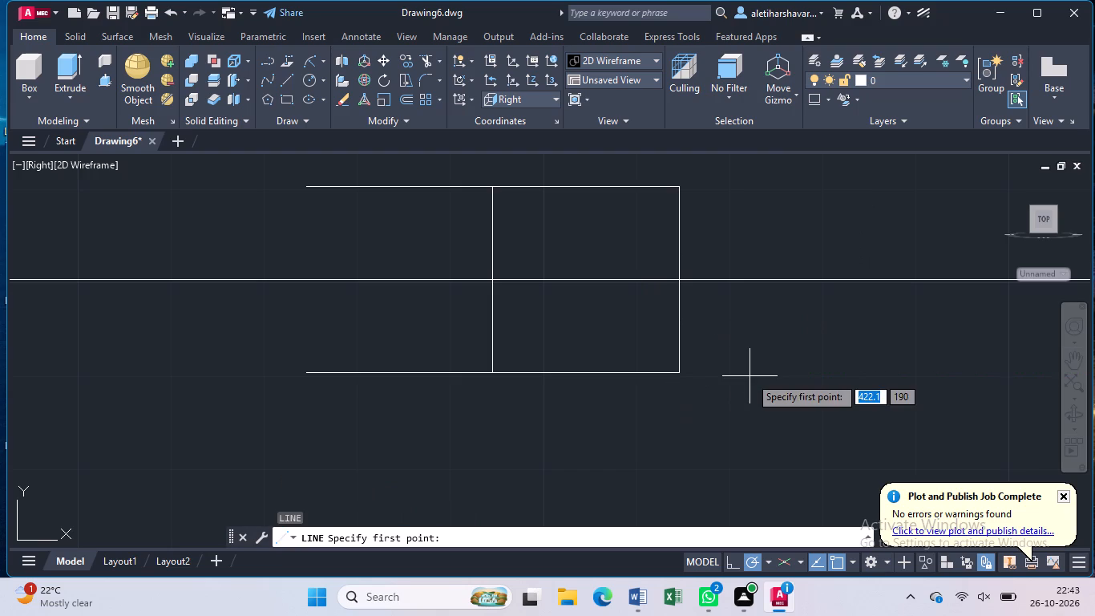
left_click(307, 187)
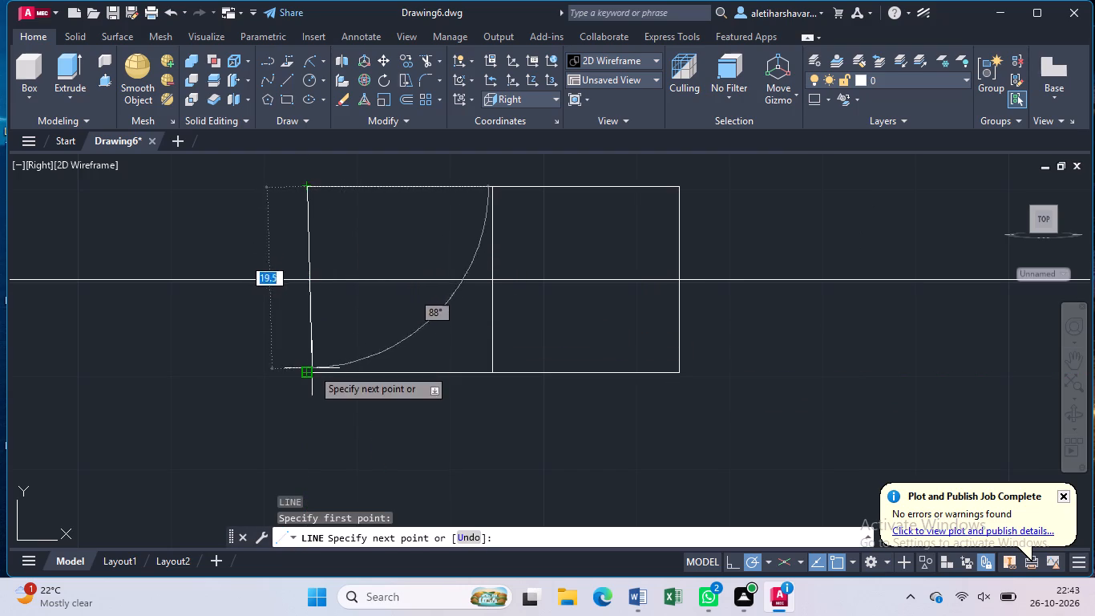
left_click(309, 374)
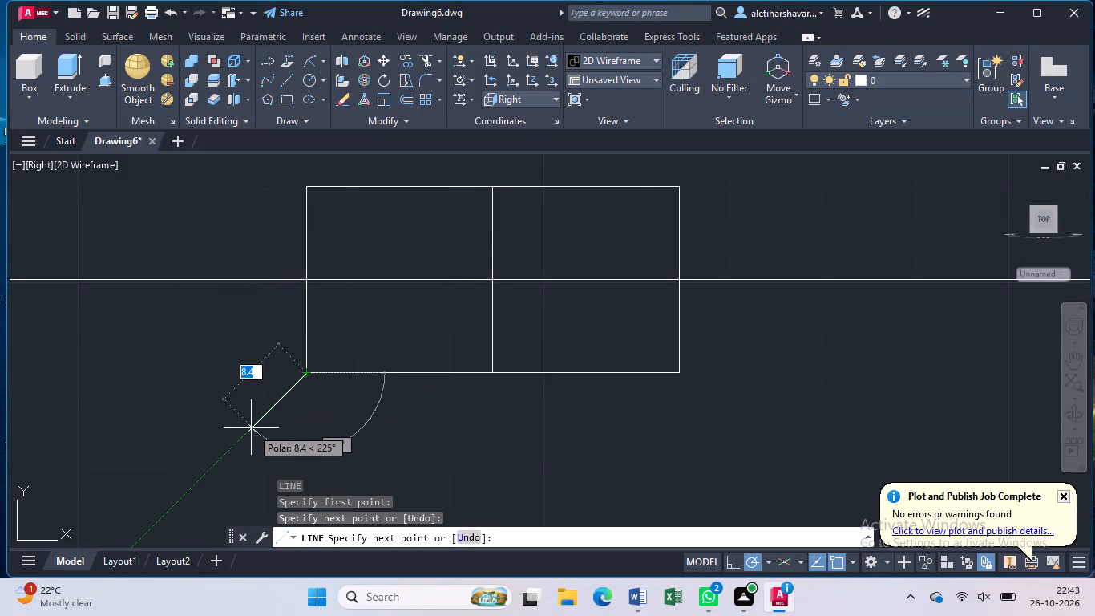
key("Escape")
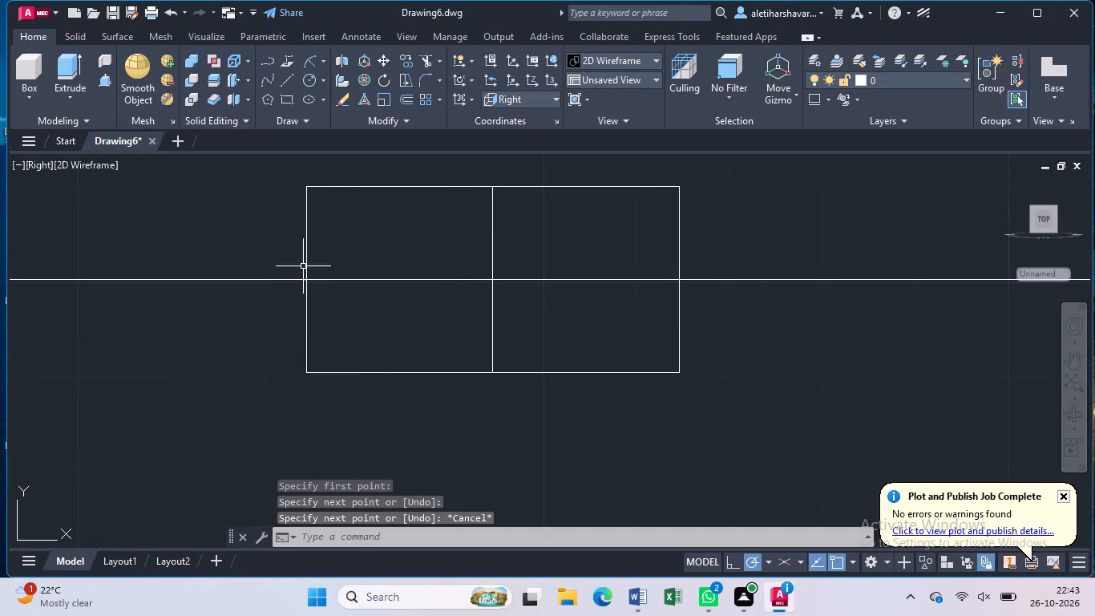
Draw a circle of radius 10 mm at each end of the rectangle, centred where the end line crosses the 130 mm line.
left_click(309, 79)
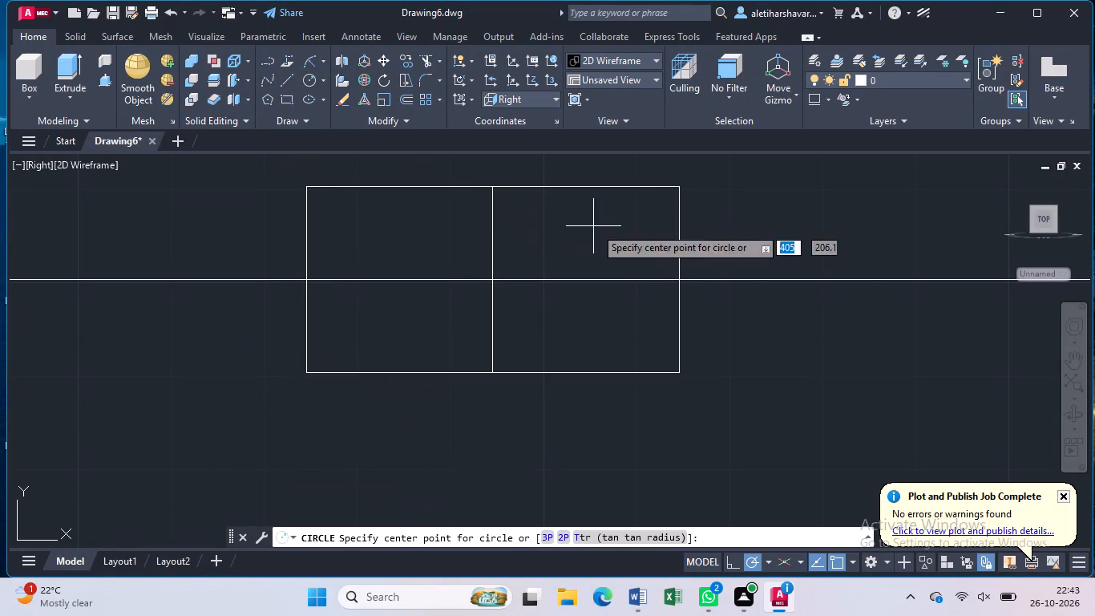
left_click(677, 281)
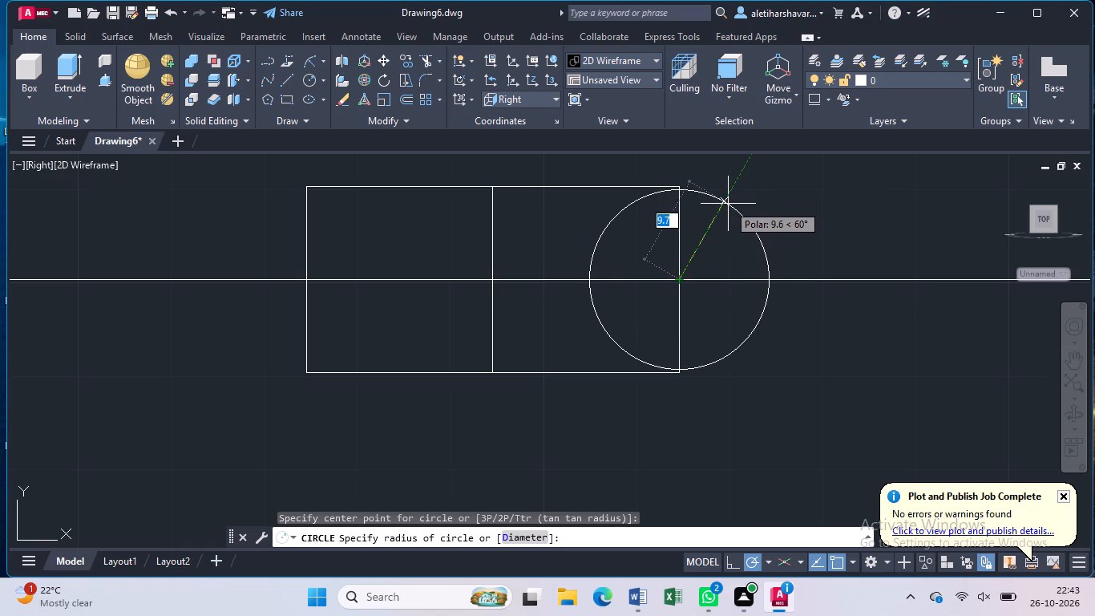
key("1")
key("0")
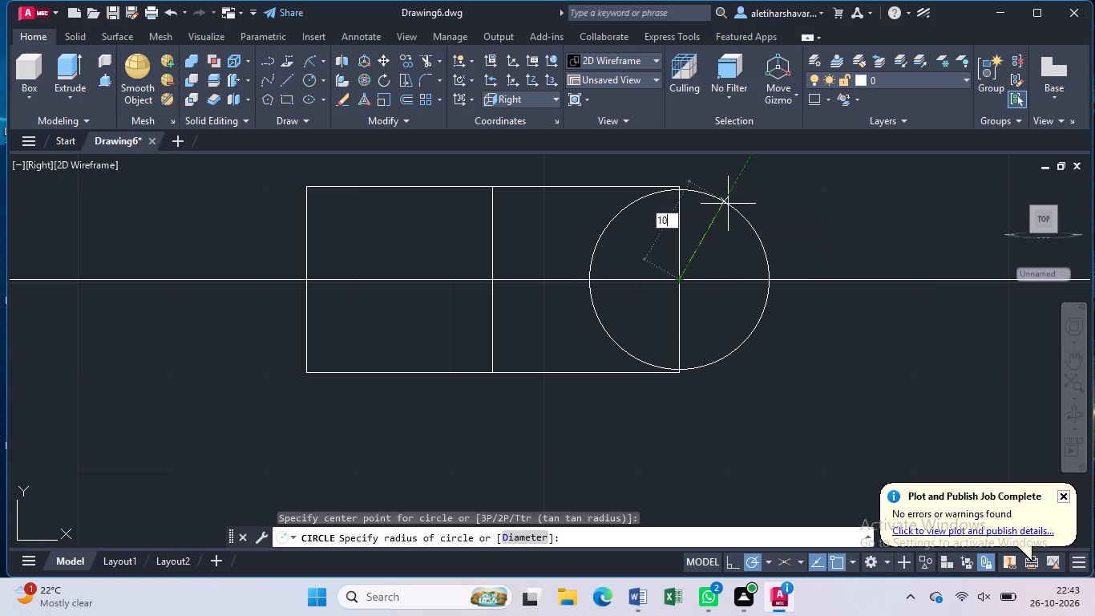
key("Return")
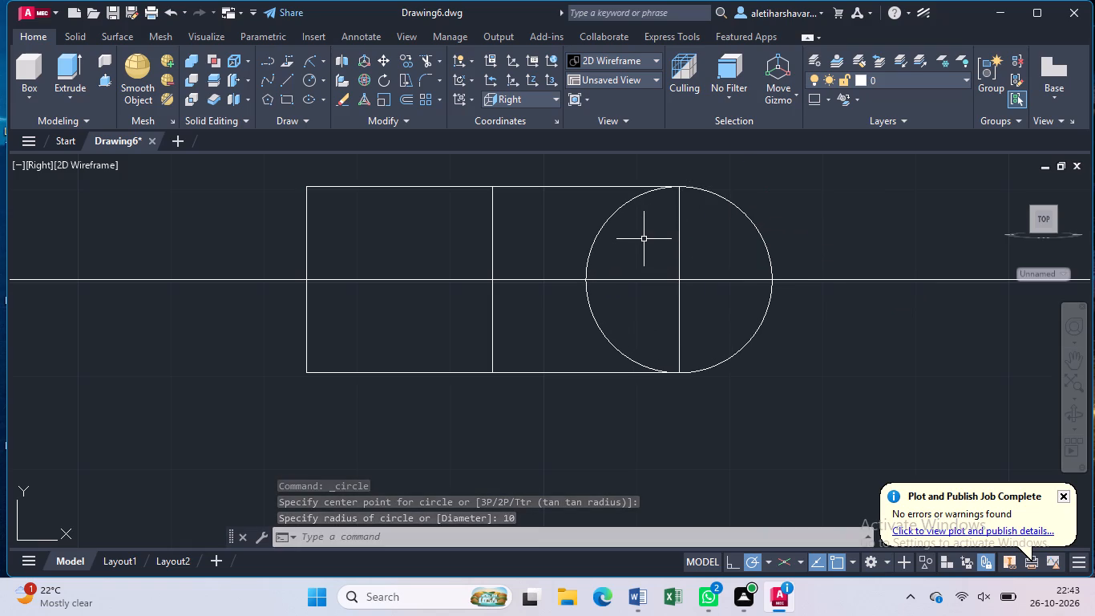
key("c")
key("Return")
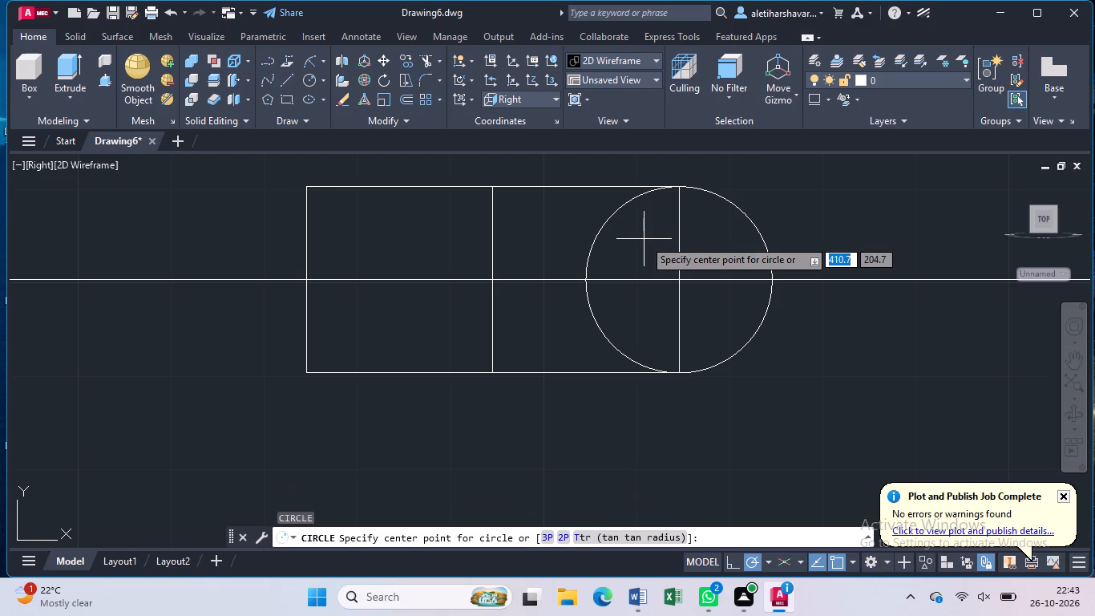
left_click(309, 280)
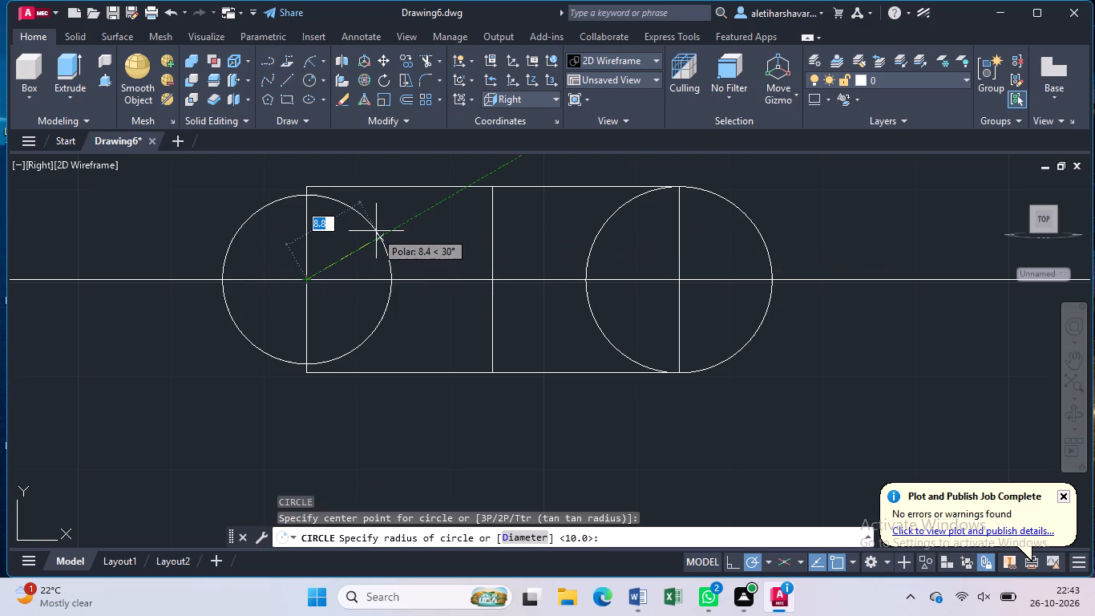
type("10")
key("Return")
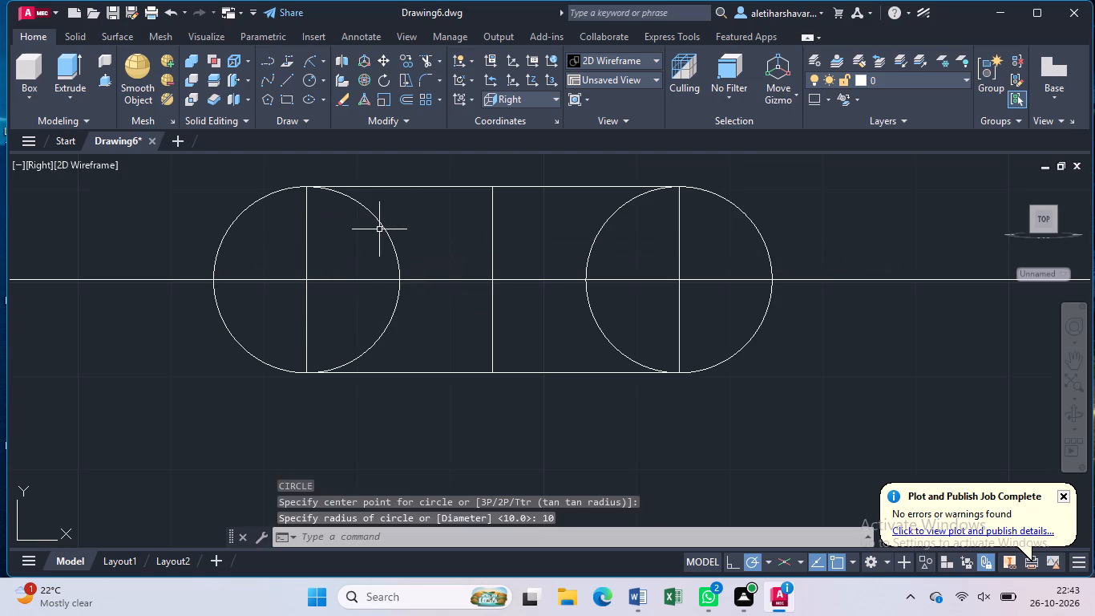
Trim away the inner halves of both circles and all three vertical lines, leaving a slot outline around the 130 mm line.
type("tr")
key("Return")
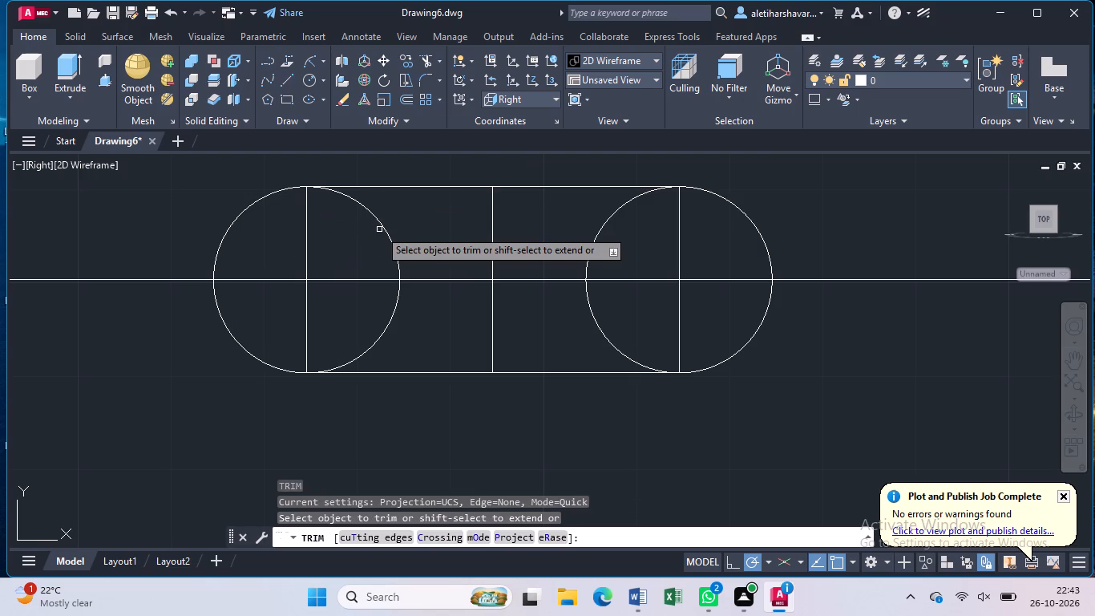
left_click(389, 237)
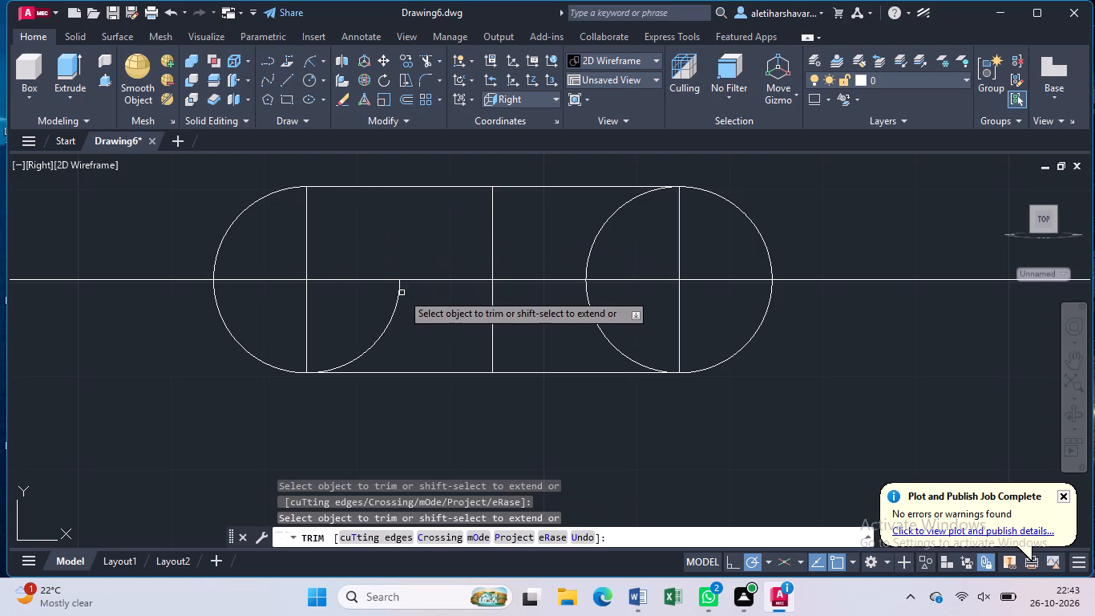
left_click(396, 298)
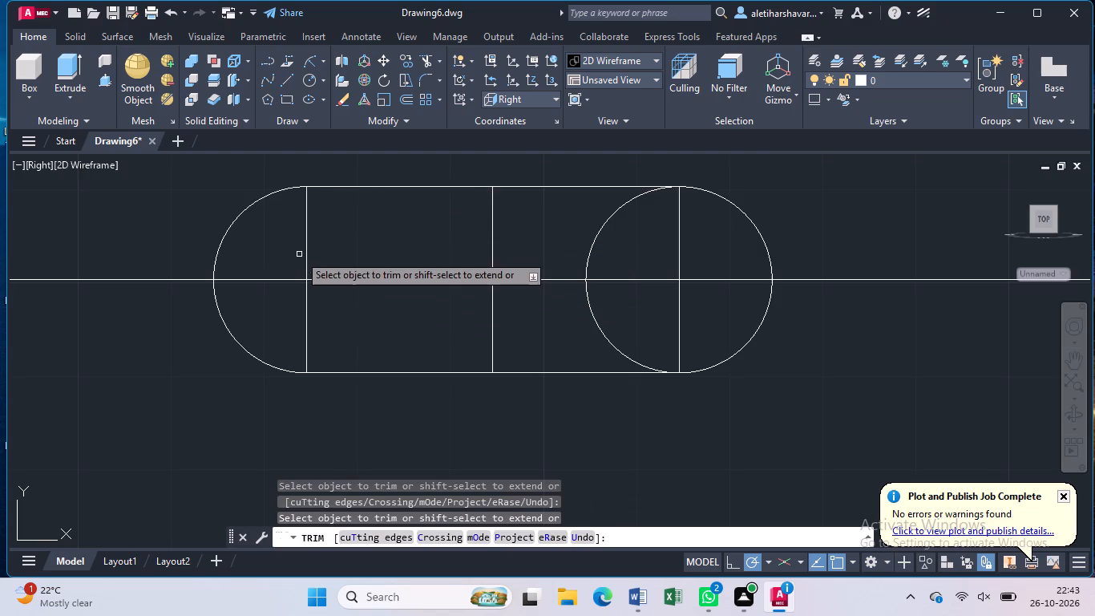
left_click(305, 245)
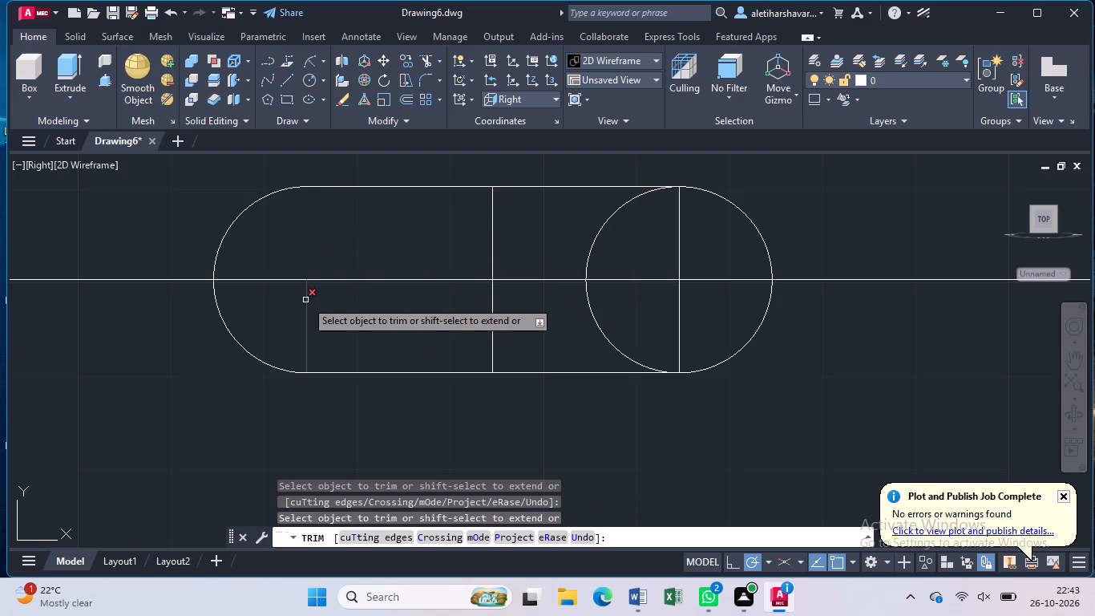
left_click(305, 300)
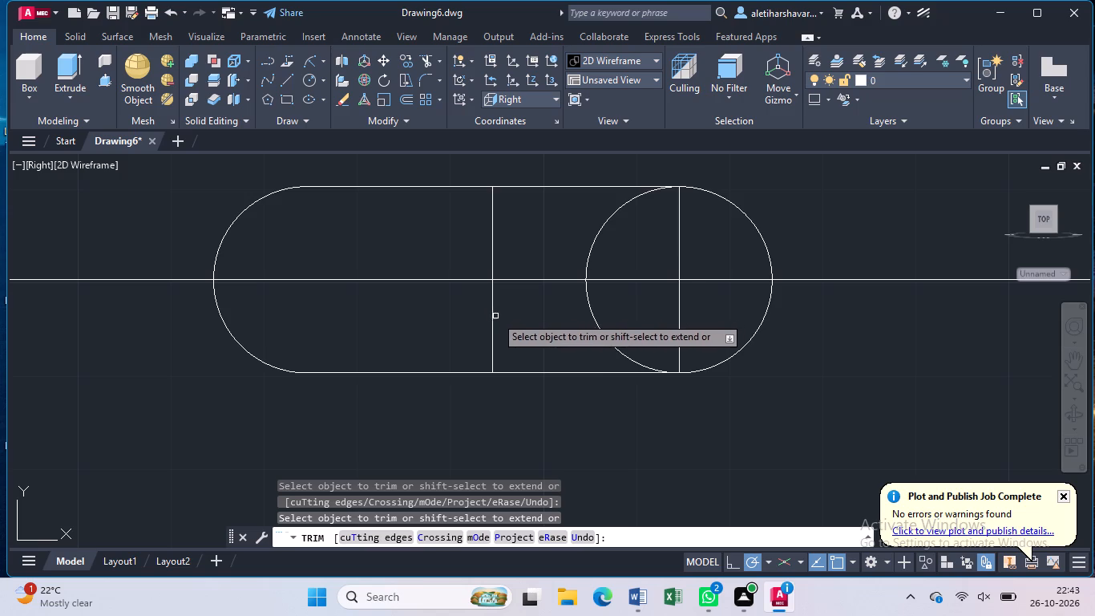
left_click(491, 324)
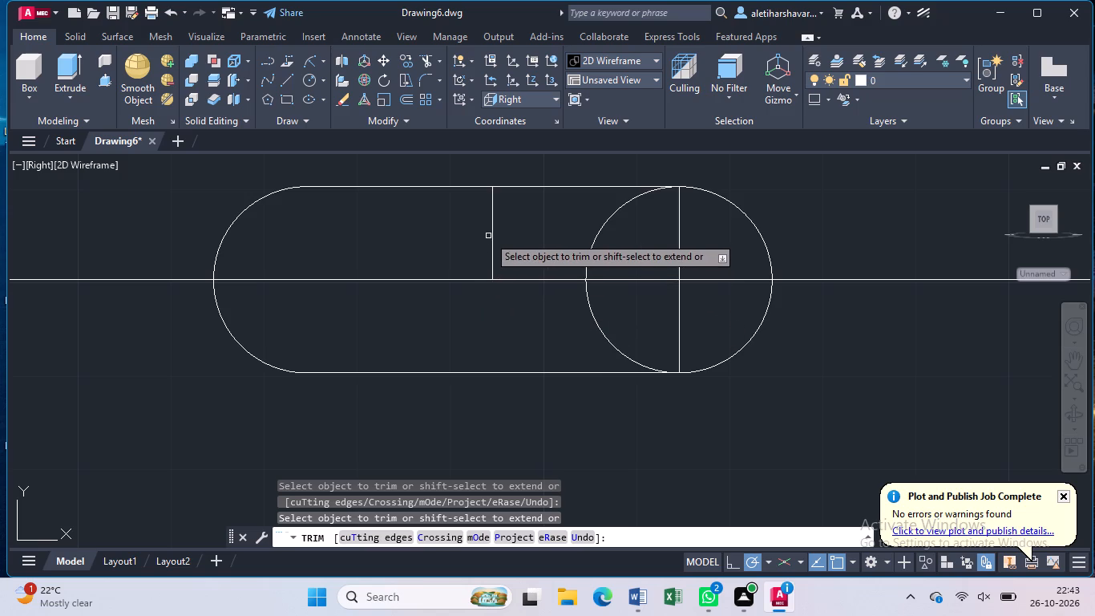
left_click(491, 237)
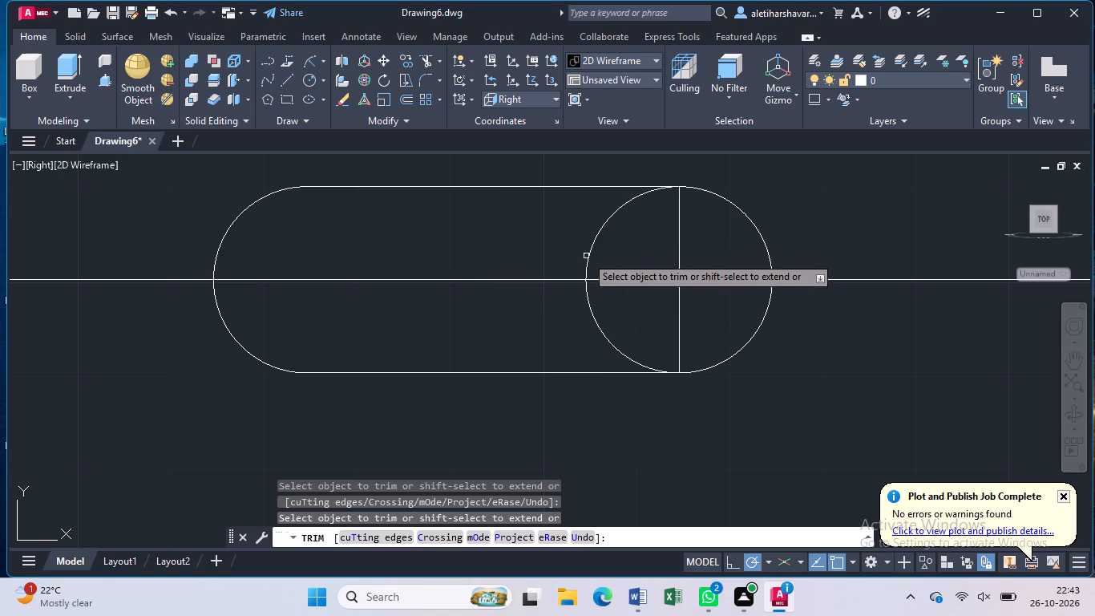
left_click(589, 257)
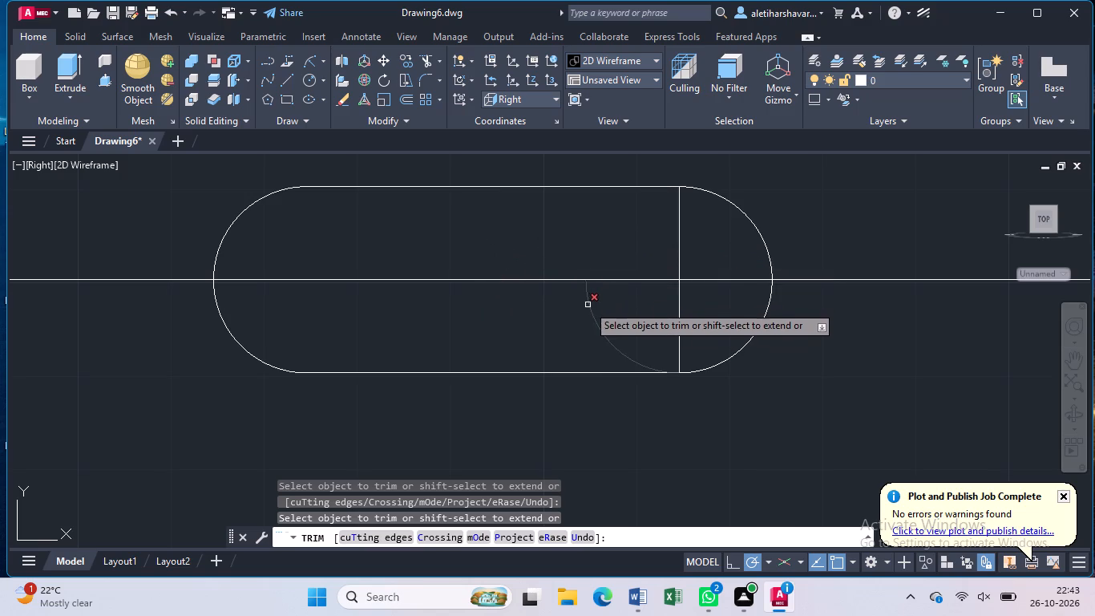
left_click(588, 305)
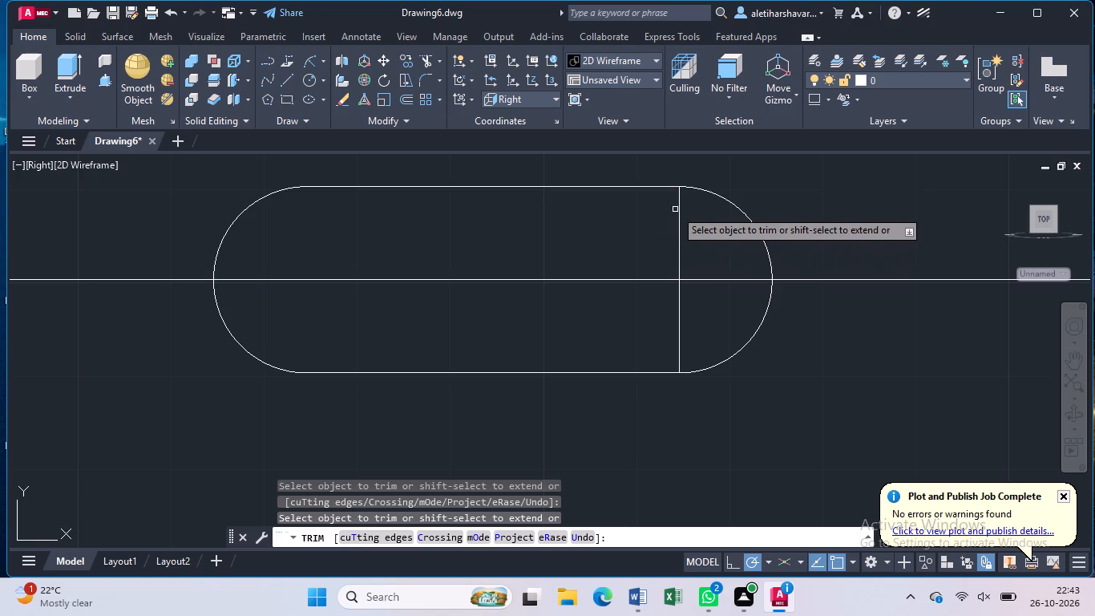
left_click(678, 201)
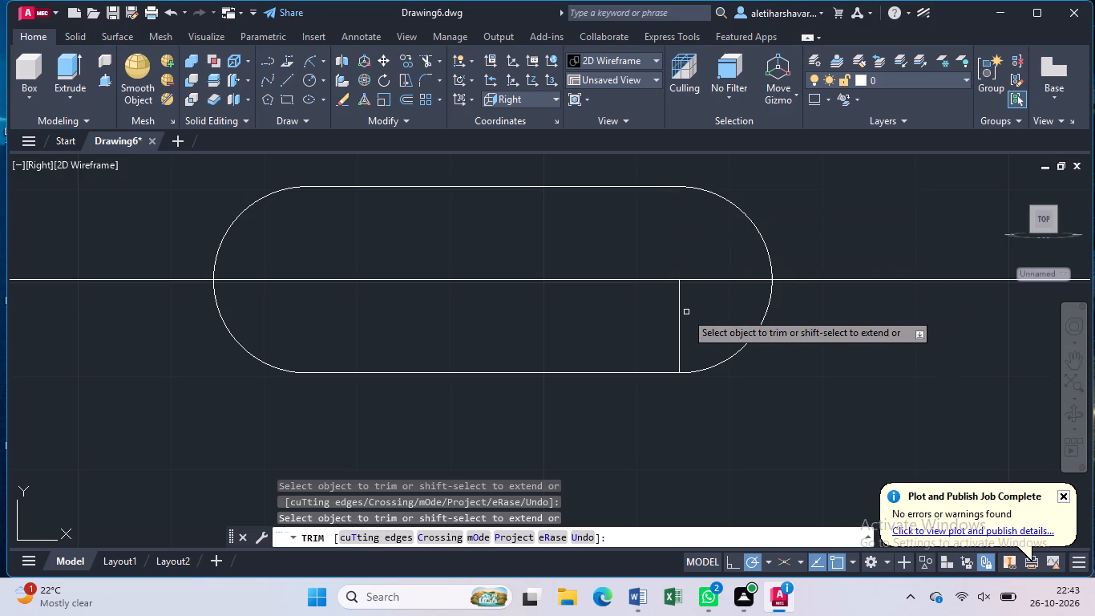
left_click(681, 324)
scroll(681, 322, "down", 2)
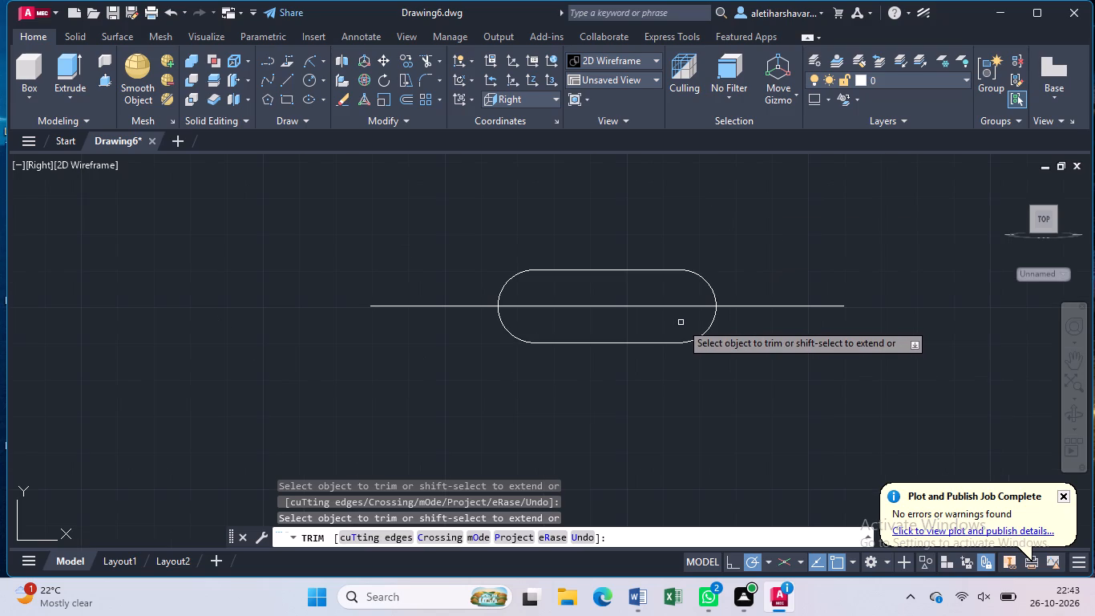
key("Escape")
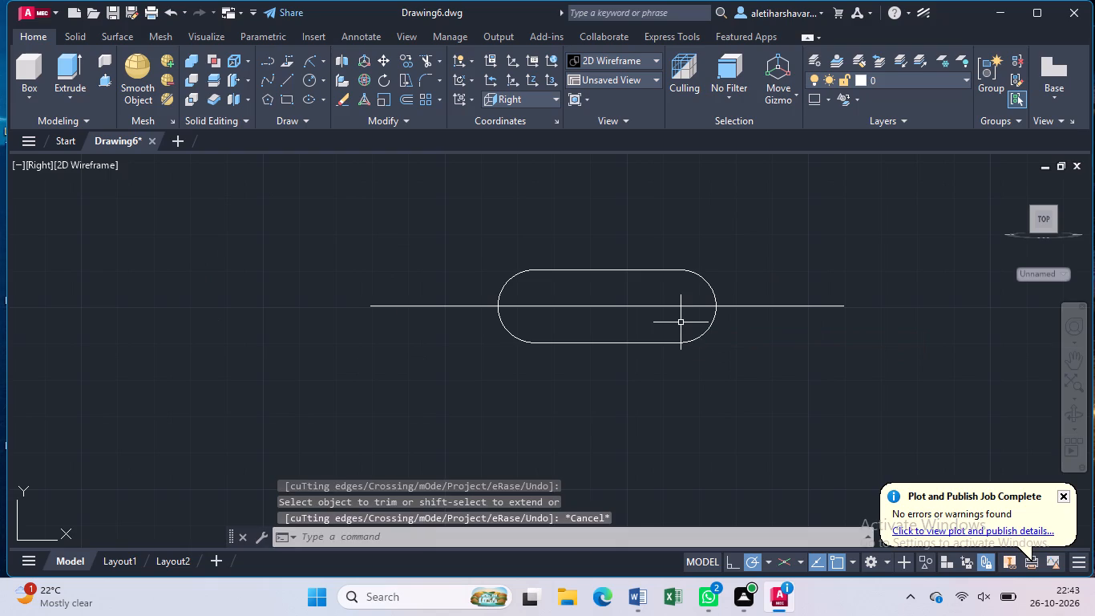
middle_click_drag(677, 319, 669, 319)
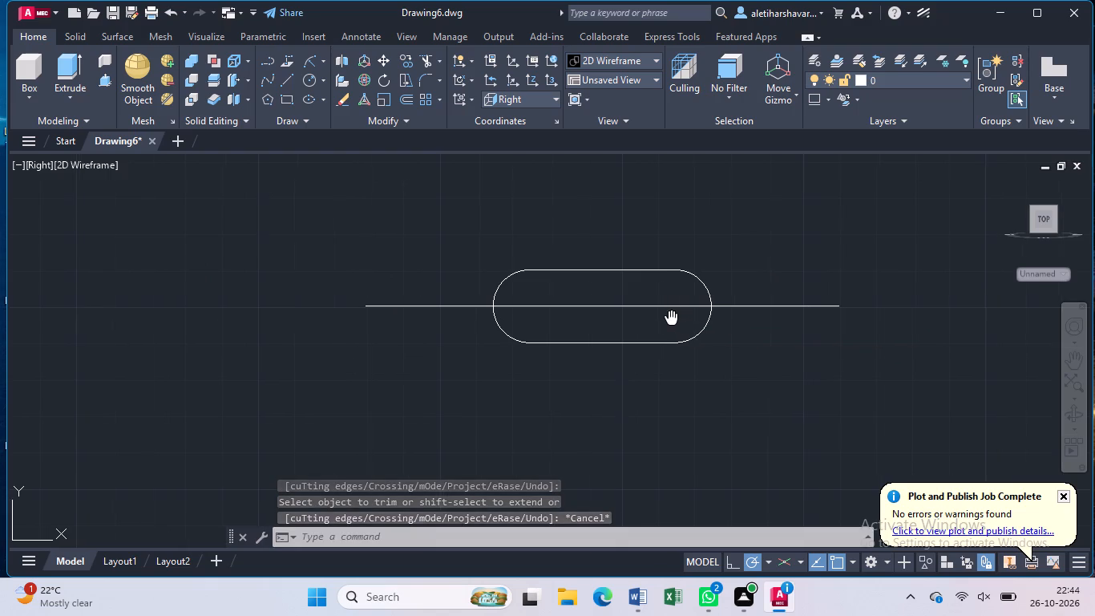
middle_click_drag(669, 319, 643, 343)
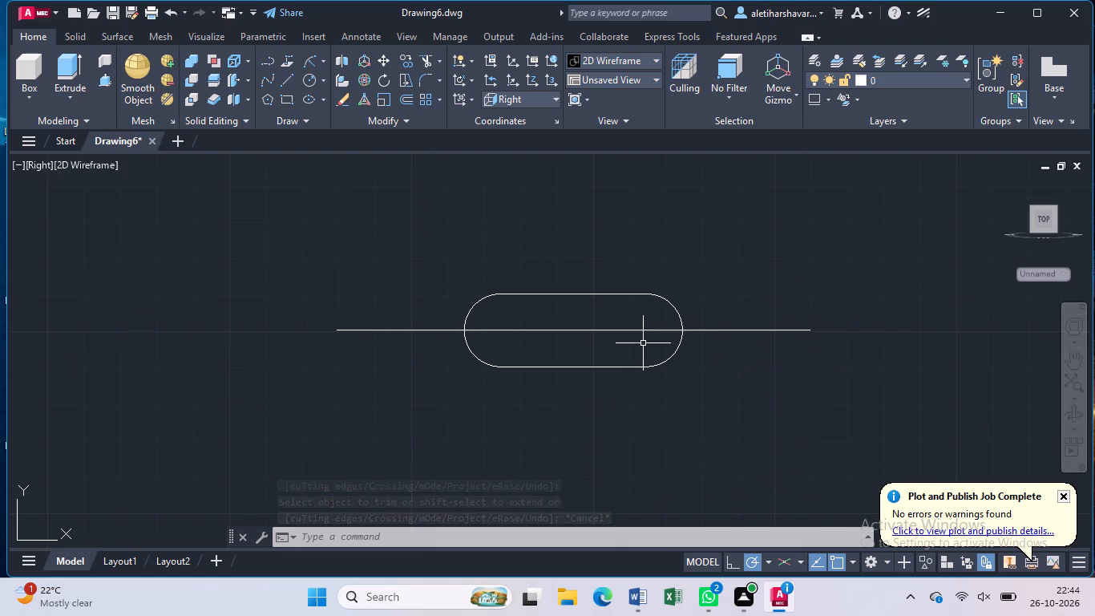
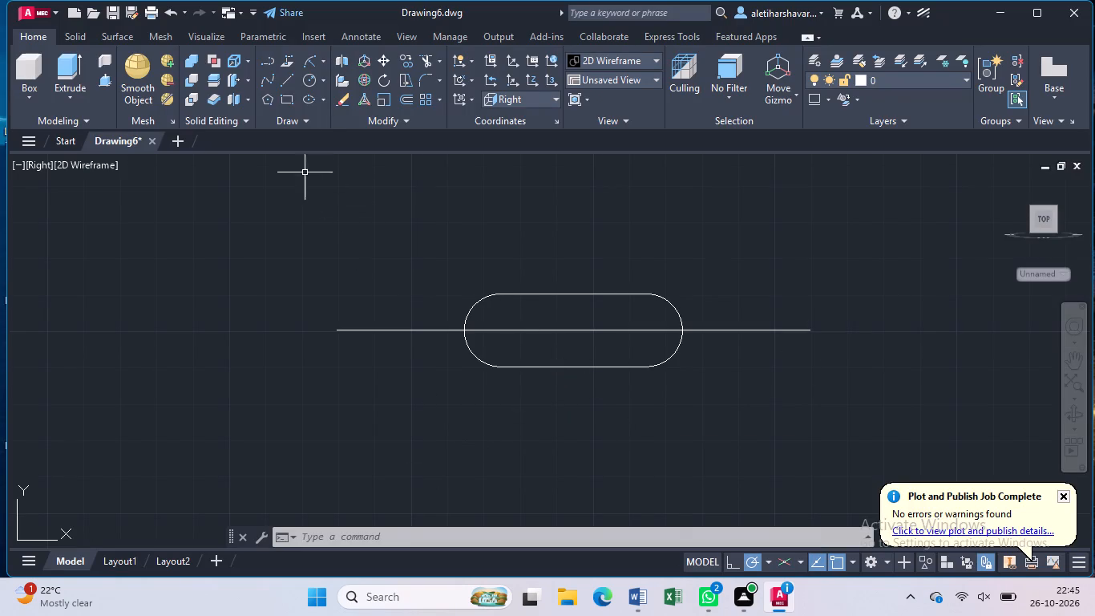
Draw a vertical line upward from the right end of the 130 mm line.
left_click(290, 80)
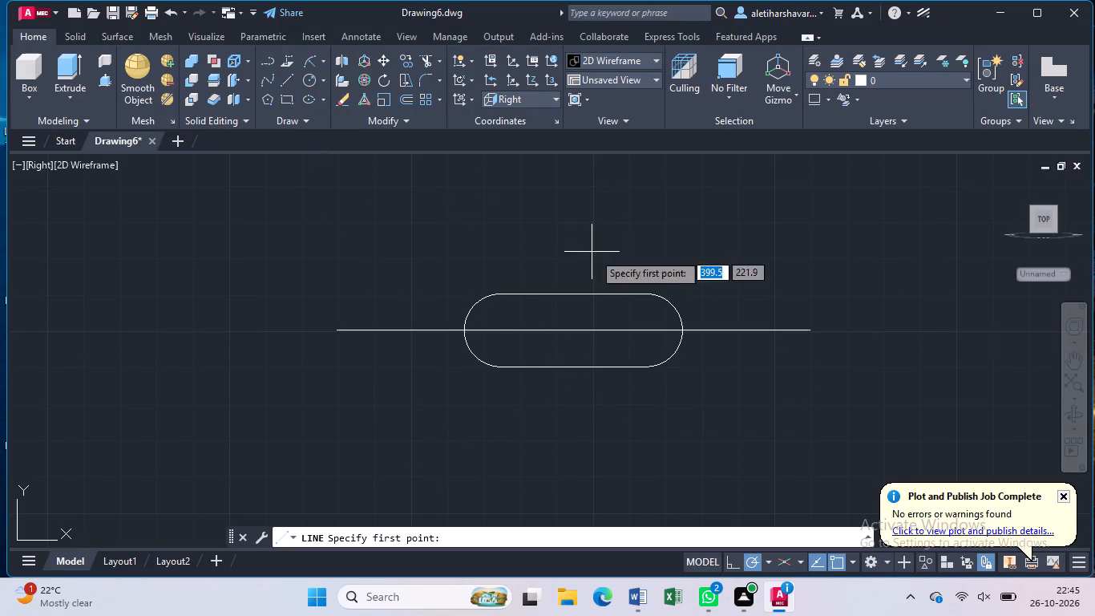
left_click(813, 334)
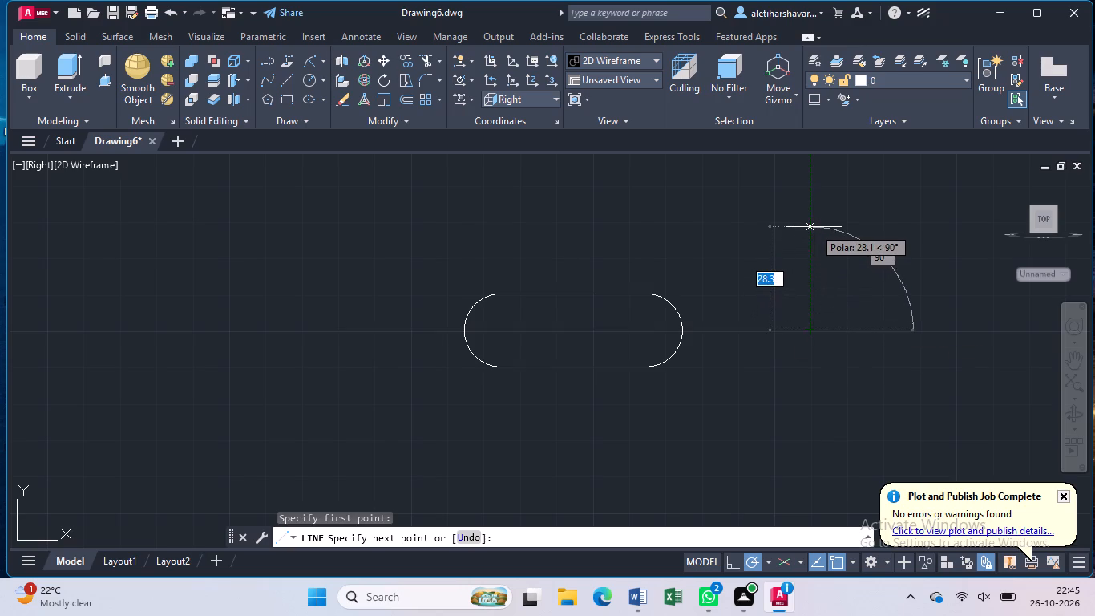
scroll(814, 227, "down", 2)
middle_click_drag(814, 226, 814, 368)
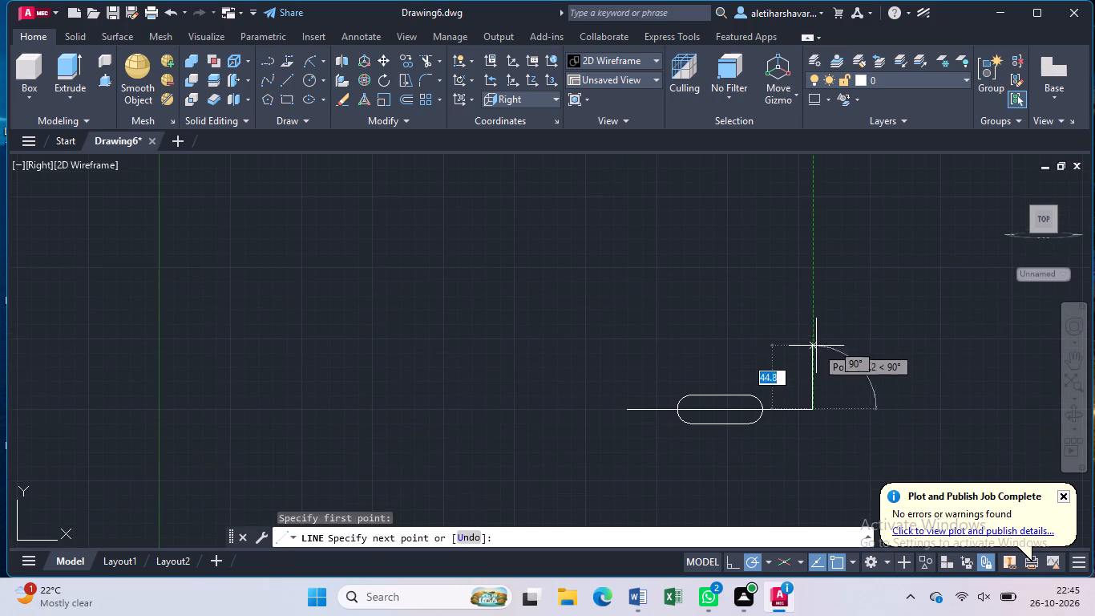
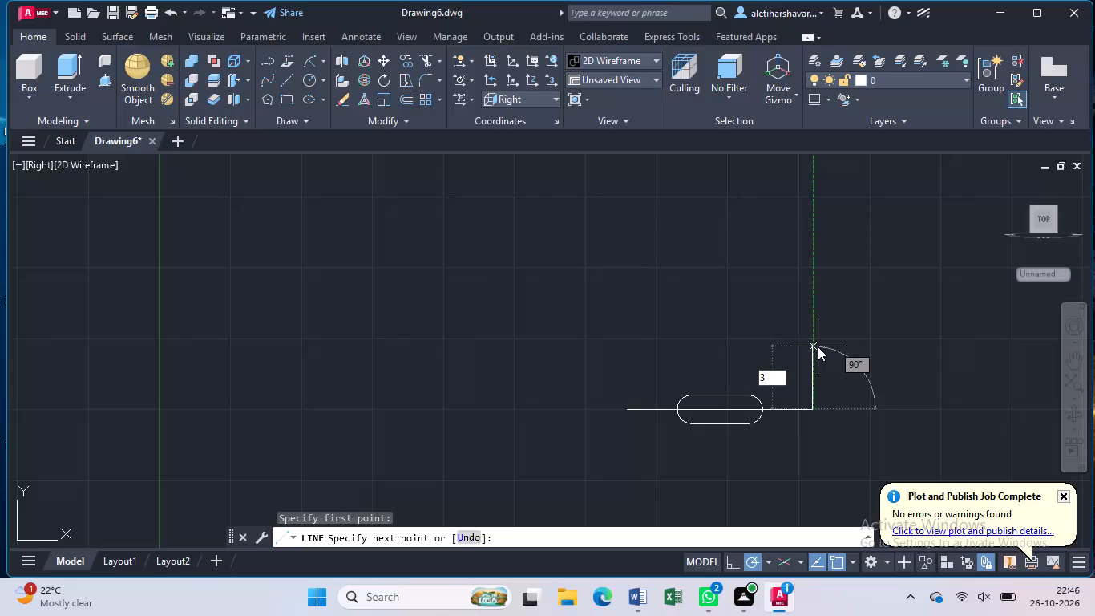
Draw a 30 mm wide, 60 mm tall line rectangle centred vertically on the base line's right end, extending its top edge past the right side.
key("0")
key("Return")
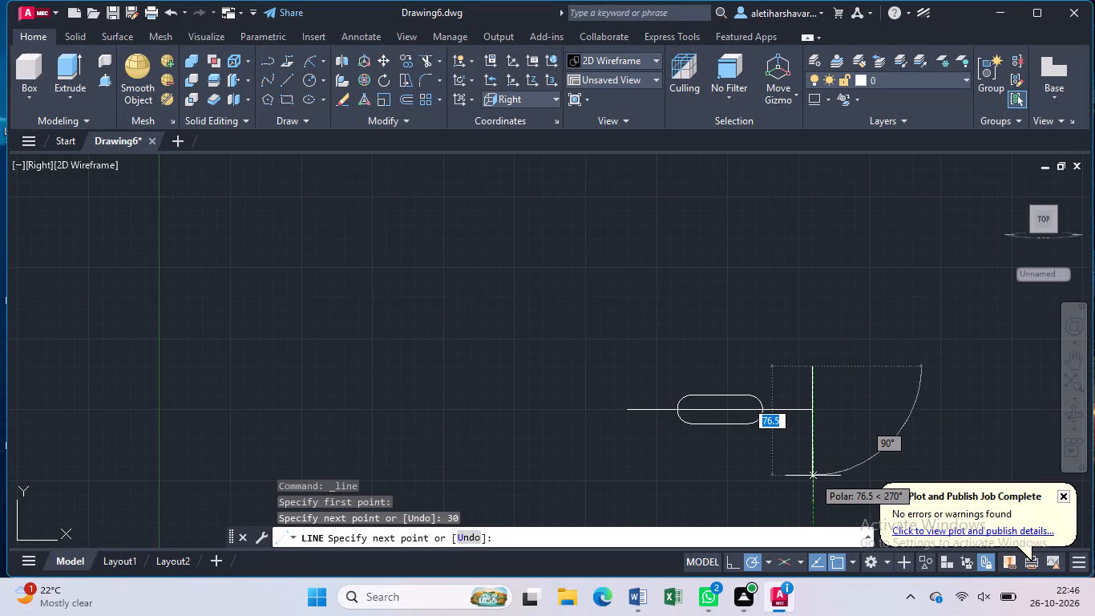
type("60")
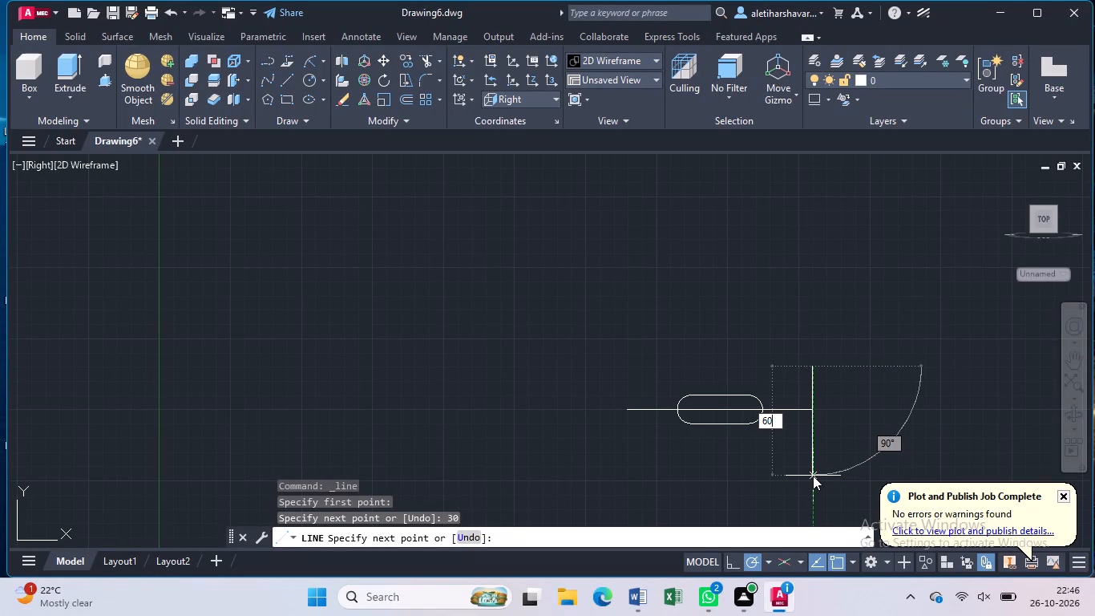
key("Return")
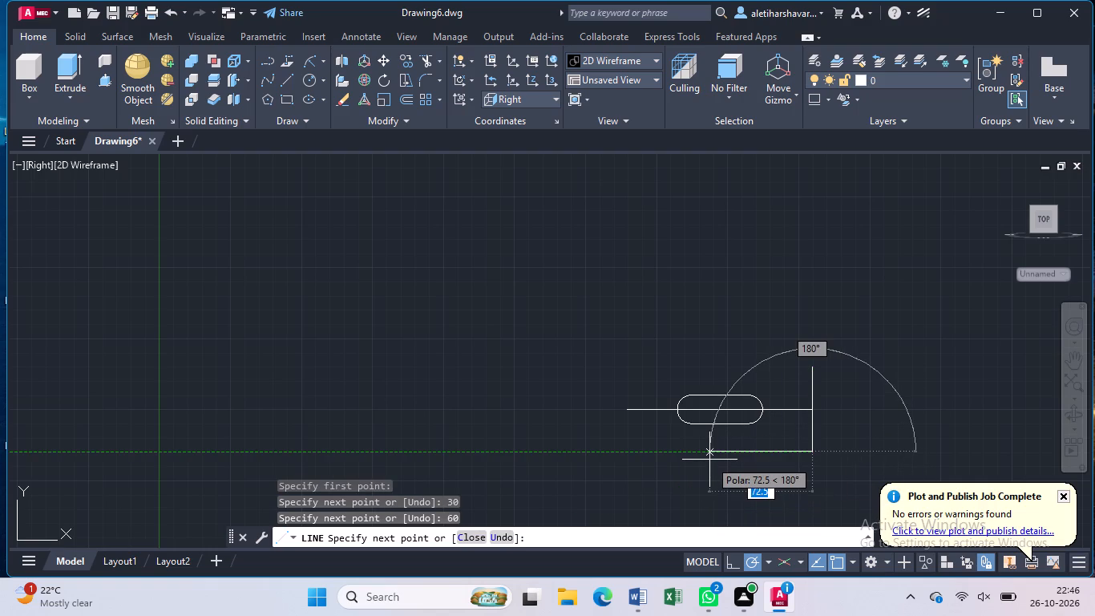
key("3")
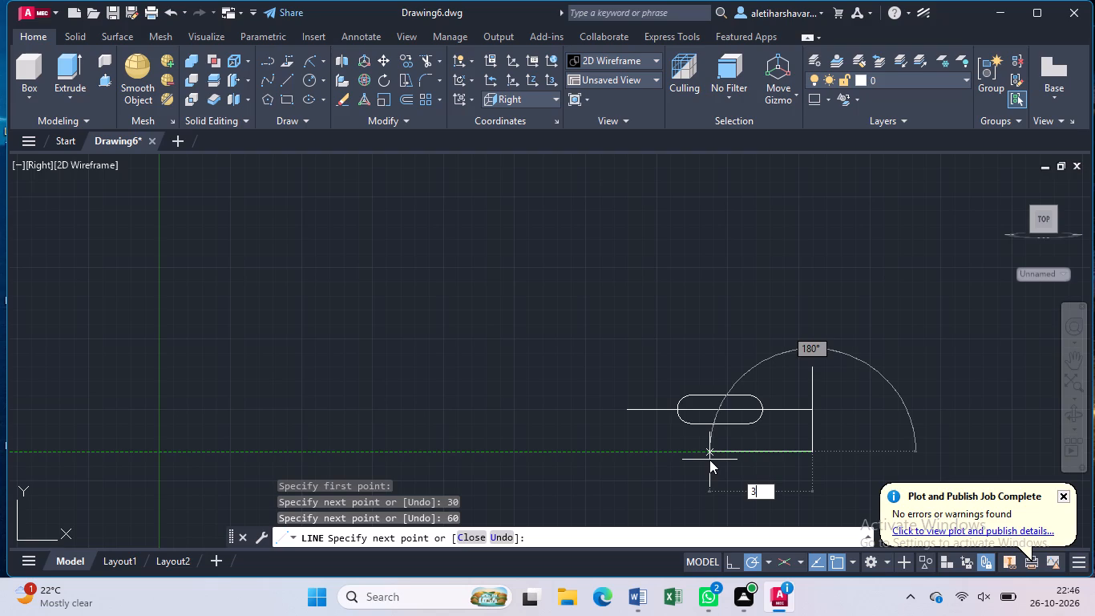
key("0")
key("Return")
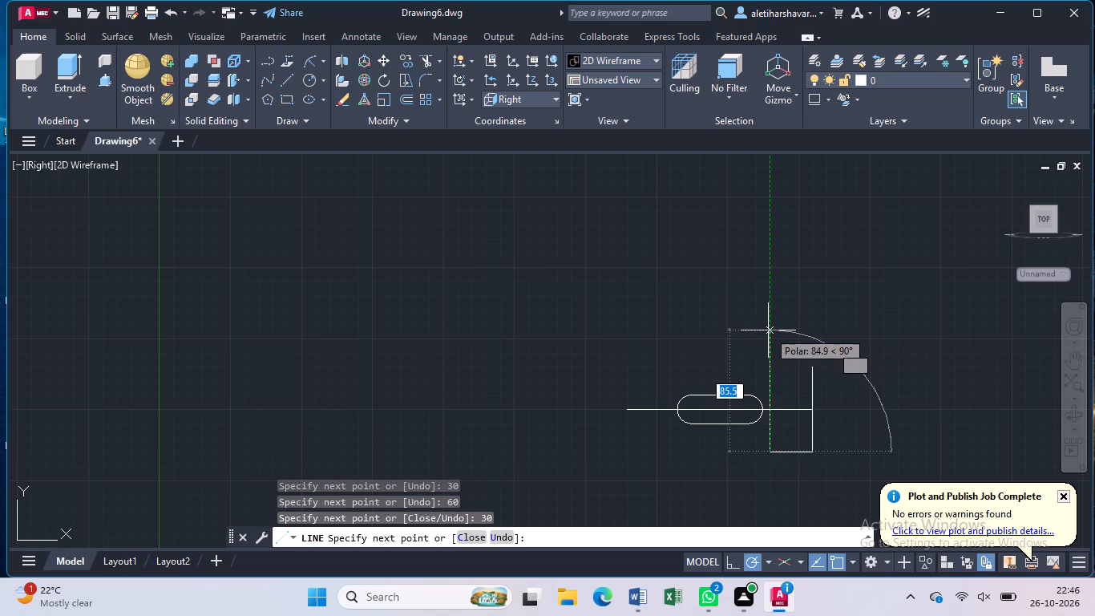
type("60")
key("Return")
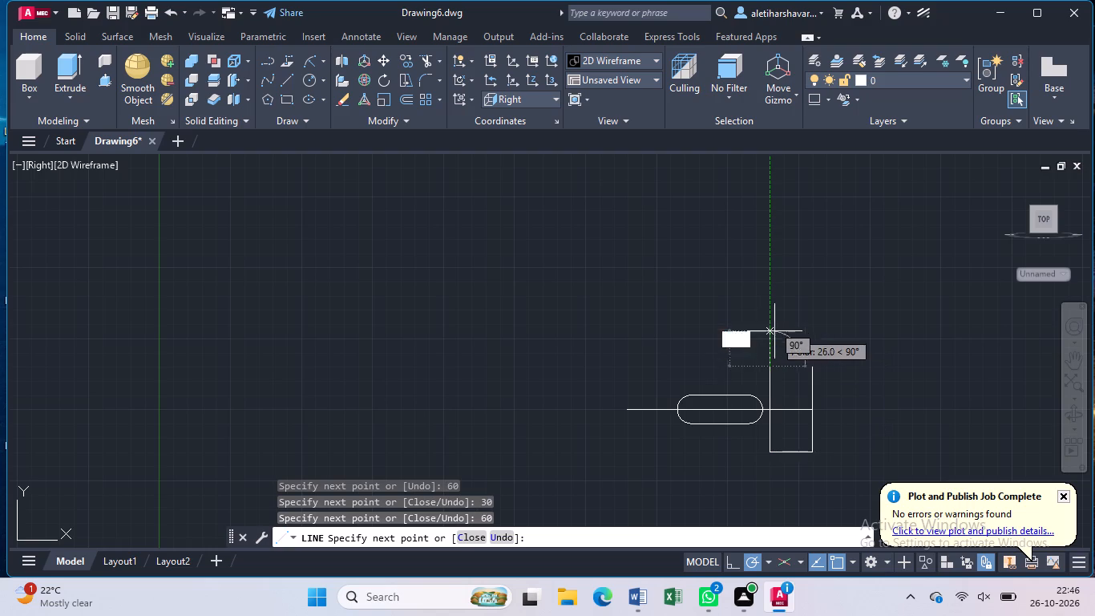
left_click(849, 362)
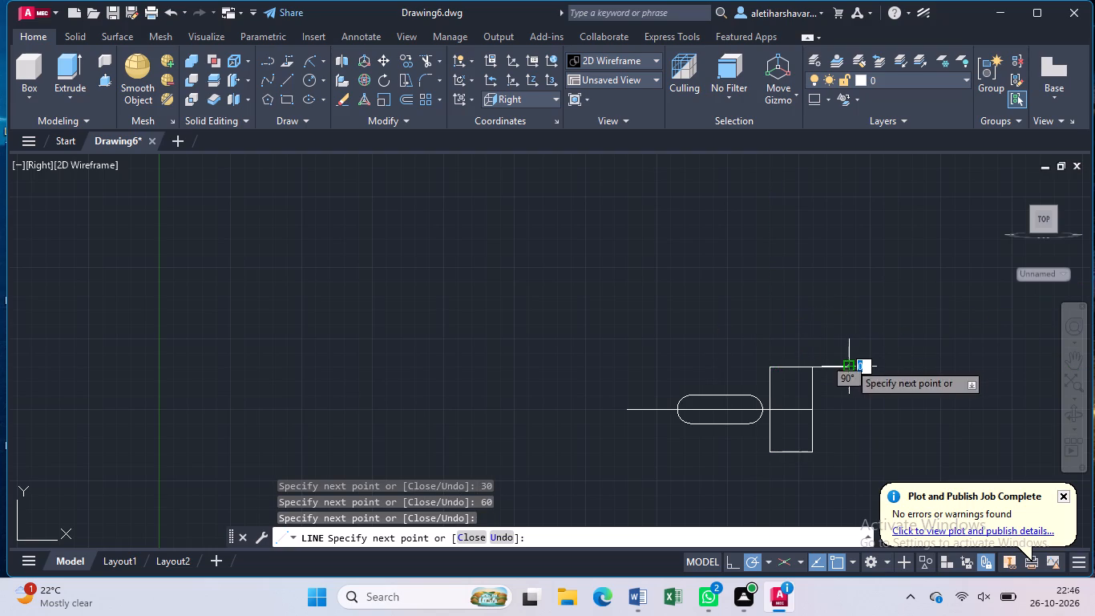
key("Escape")
Trim the part of the top edge that overhangs the rectangle's right side.
type("tr")
key("Return")
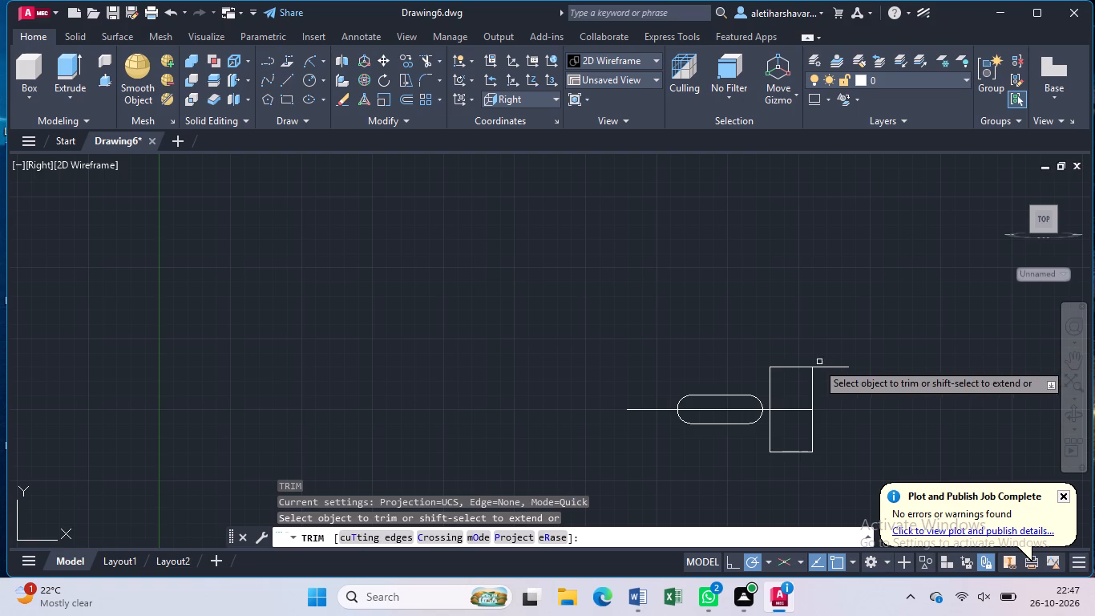
left_click(822, 368)
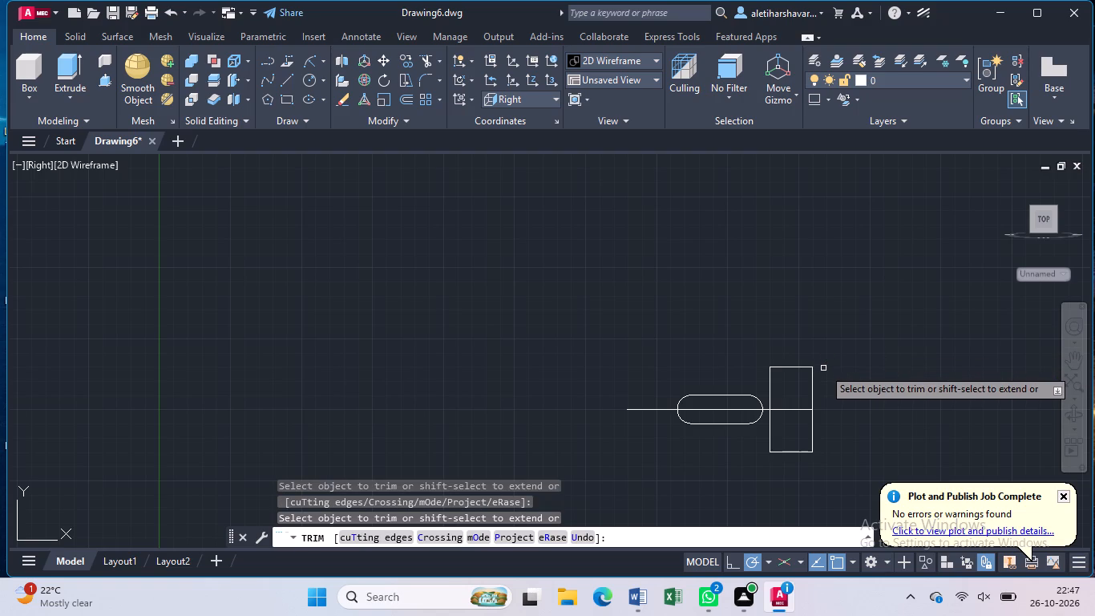
key("Escape")
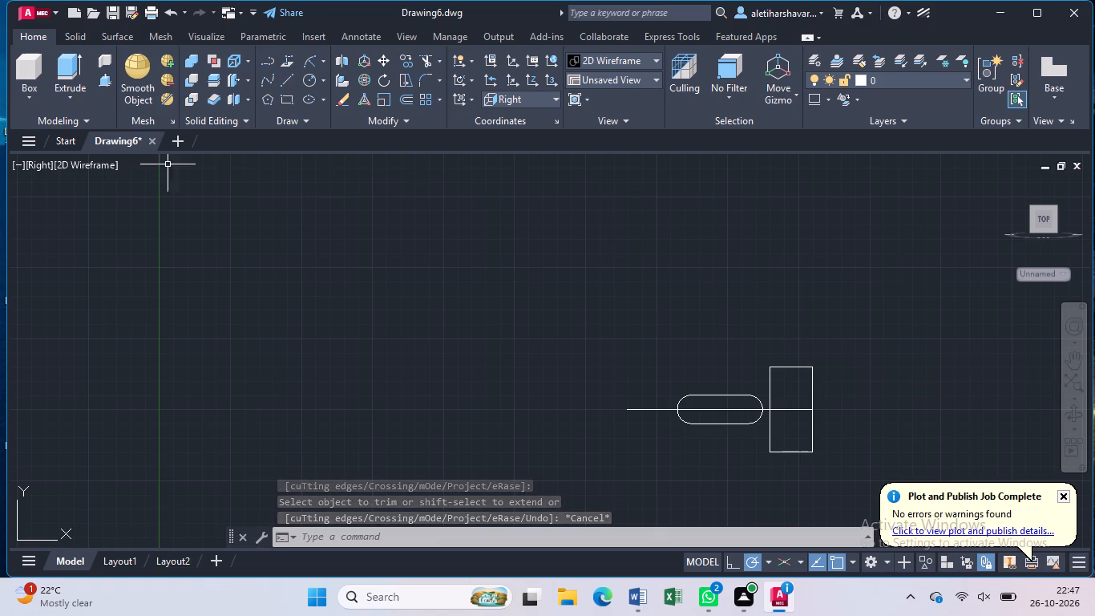
Draw two circles of 15 mm radius centred on the midpoints of the rectangle's top and bottom edges.
left_click(307, 82)
scroll(781, 396, "up", 2)
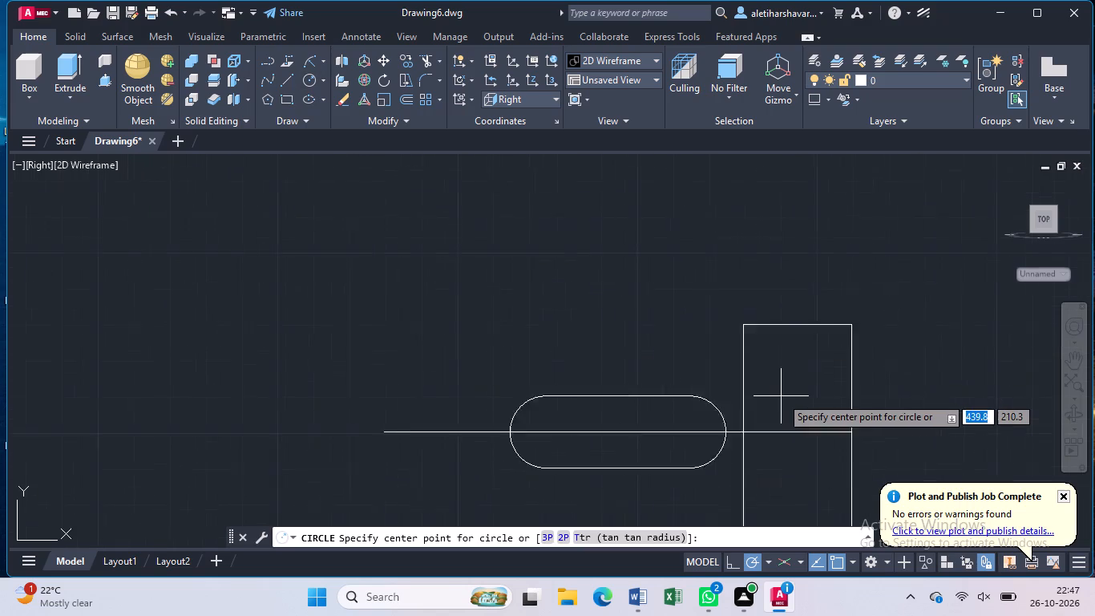
scroll(781, 396, "up", 1)
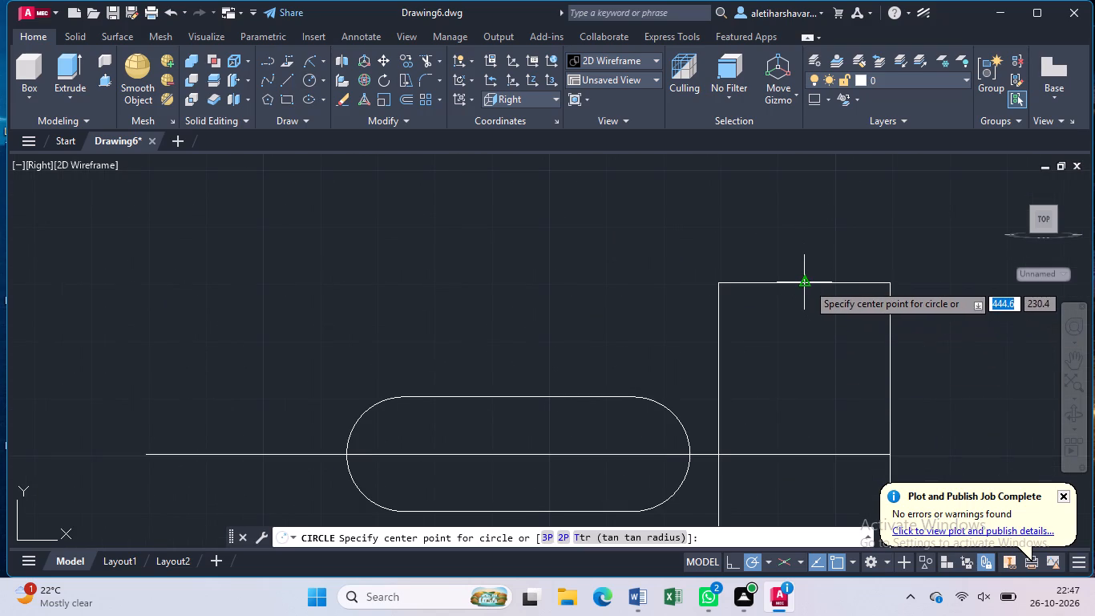
left_click(807, 283)
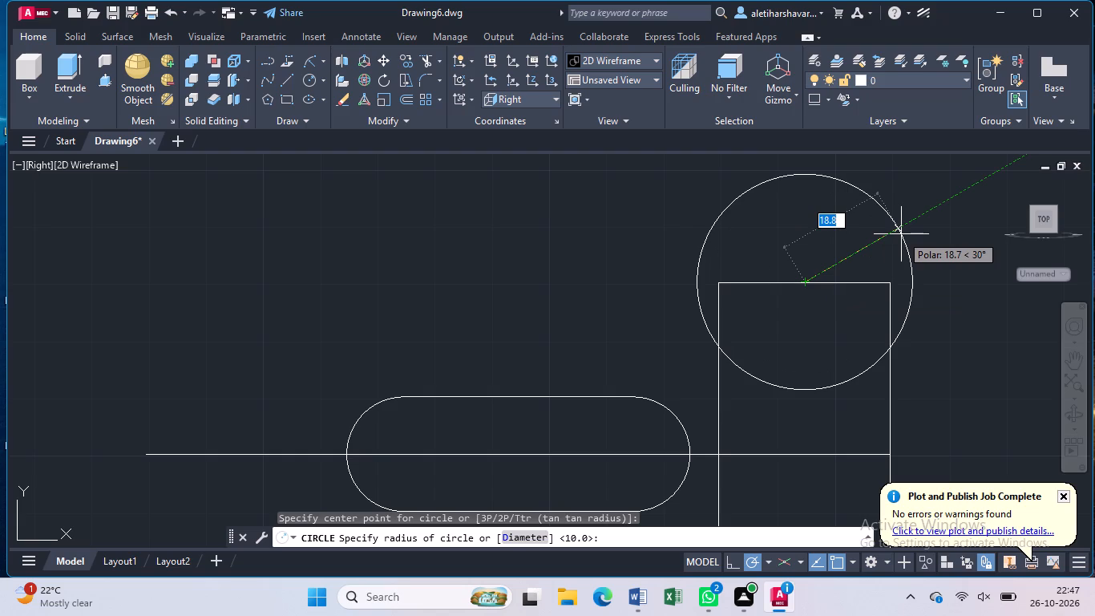
key("1")
key("5")
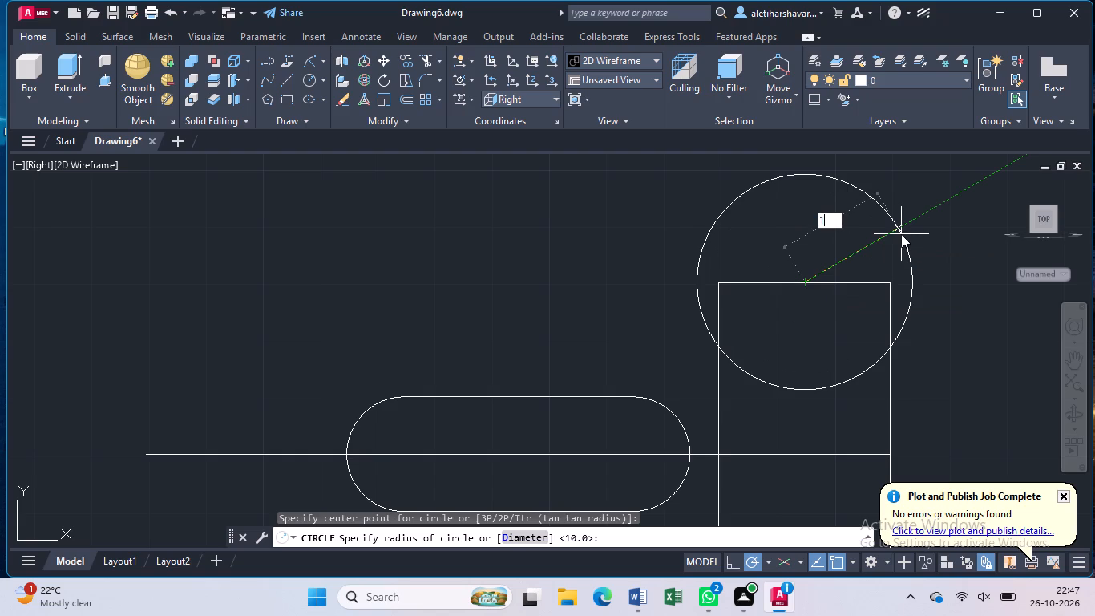
key("Return")
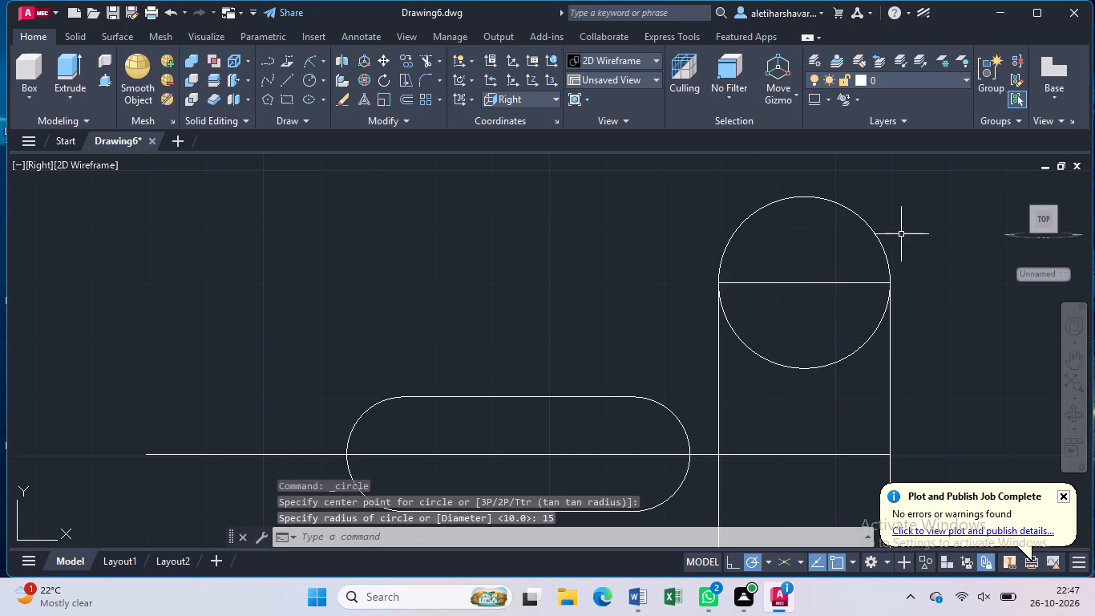
scroll(872, 274, "down", 1)
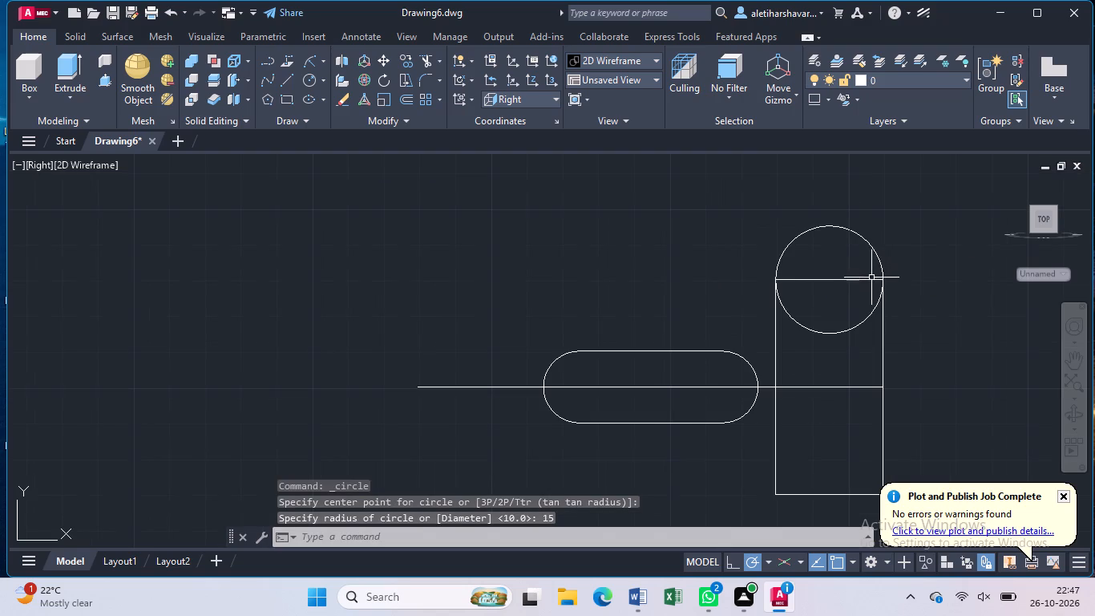
middle_click_drag(850, 328, 806, 257)
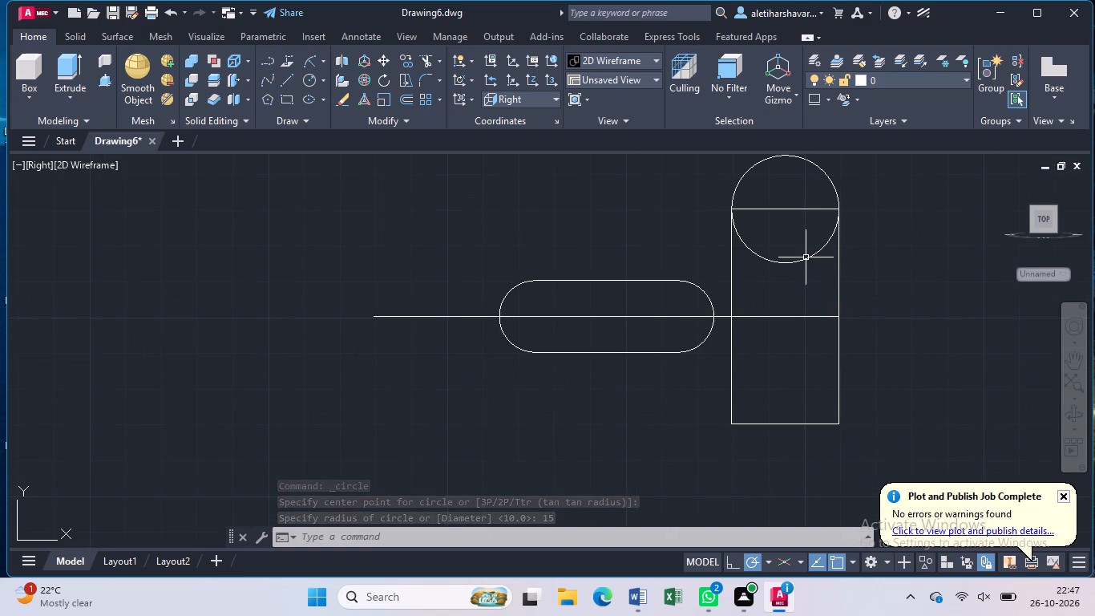
left_click(313, 82)
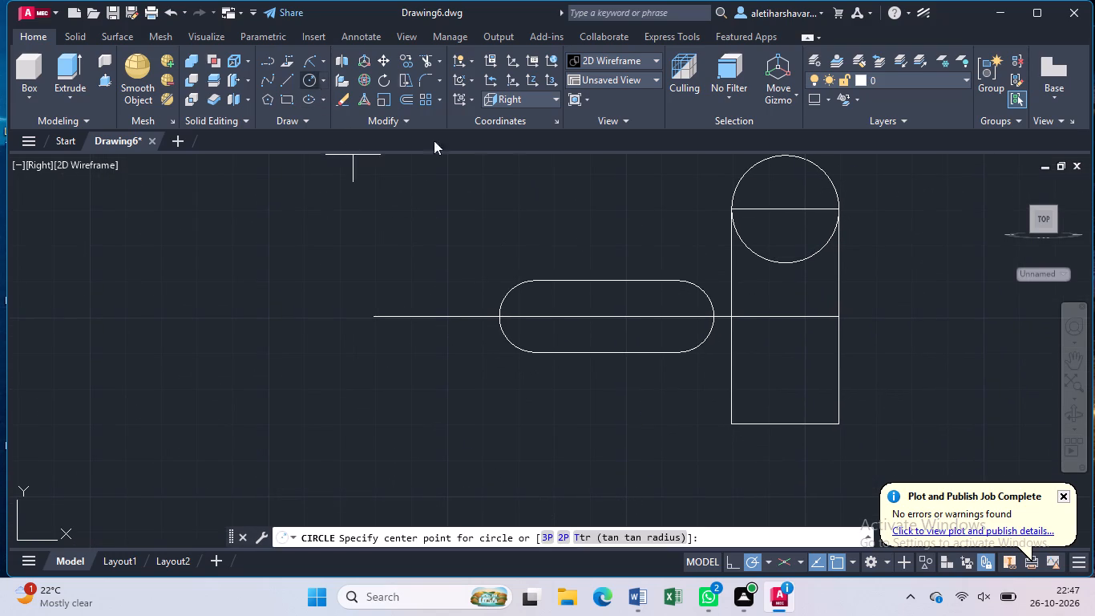
left_click(785, 425)
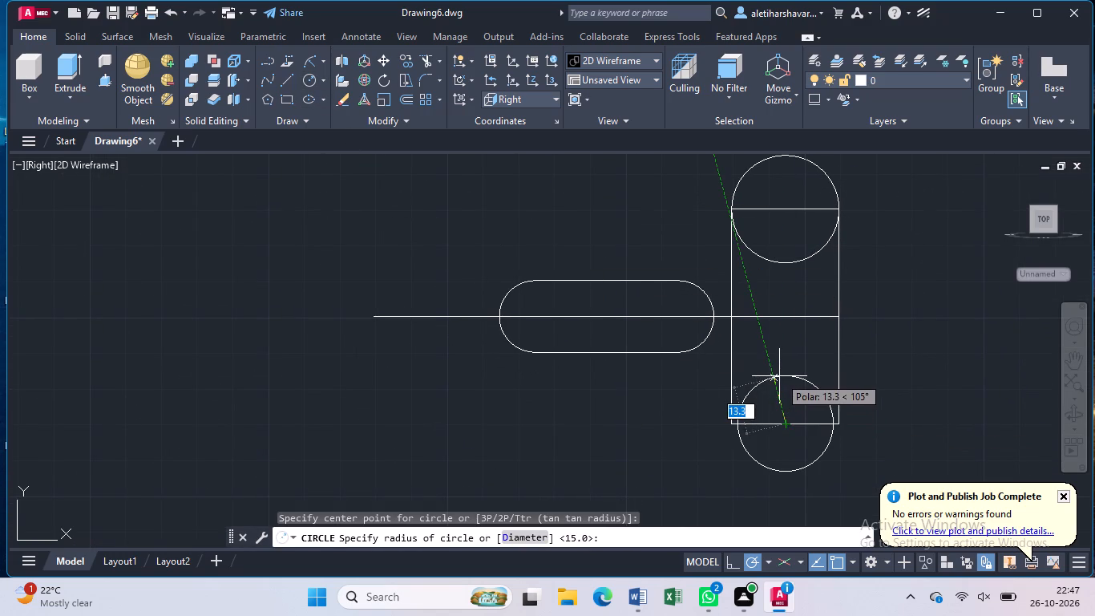
type("15")
key("Return")
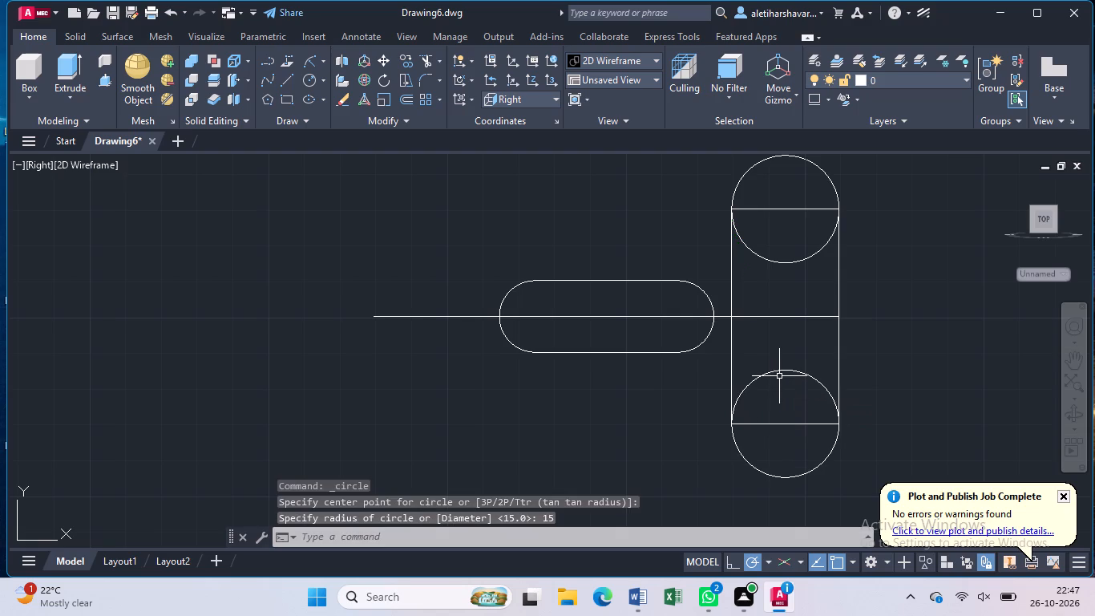
Trim the halves of both 15 mm radius circles that lie inside the rectangle, leaving outward rounded ends.
type("tr")
key("Return")
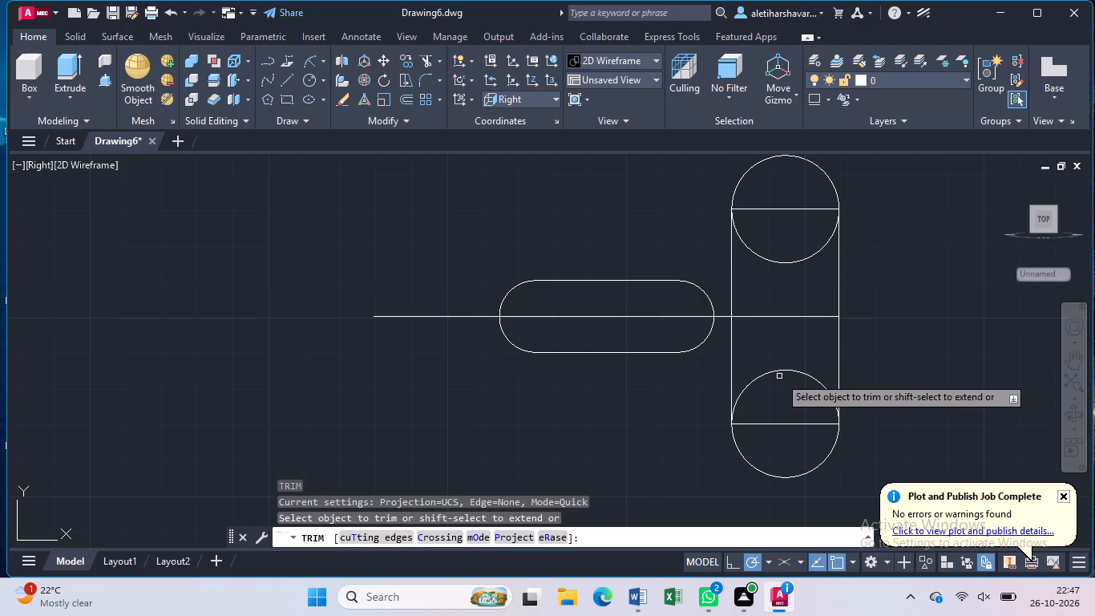
left_click(782, 371)
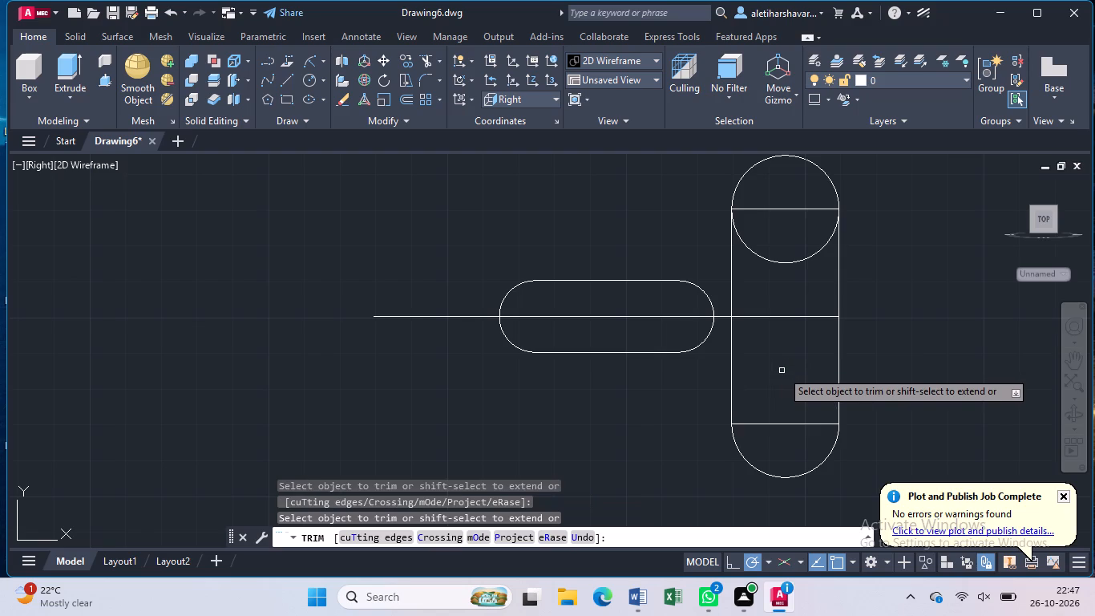
left_click(774, 261)
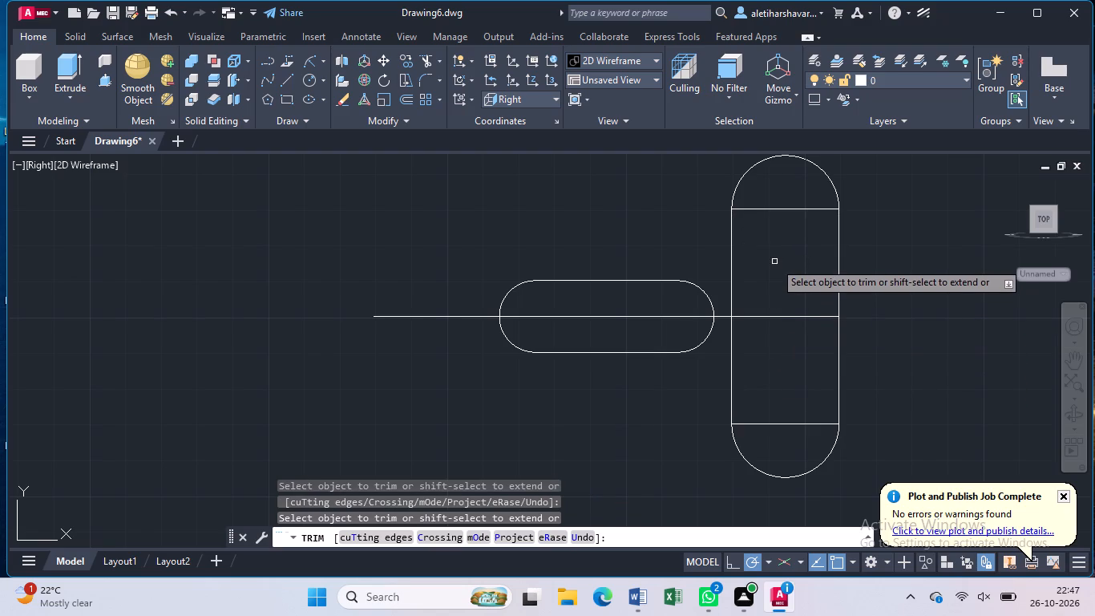
key("Escape")
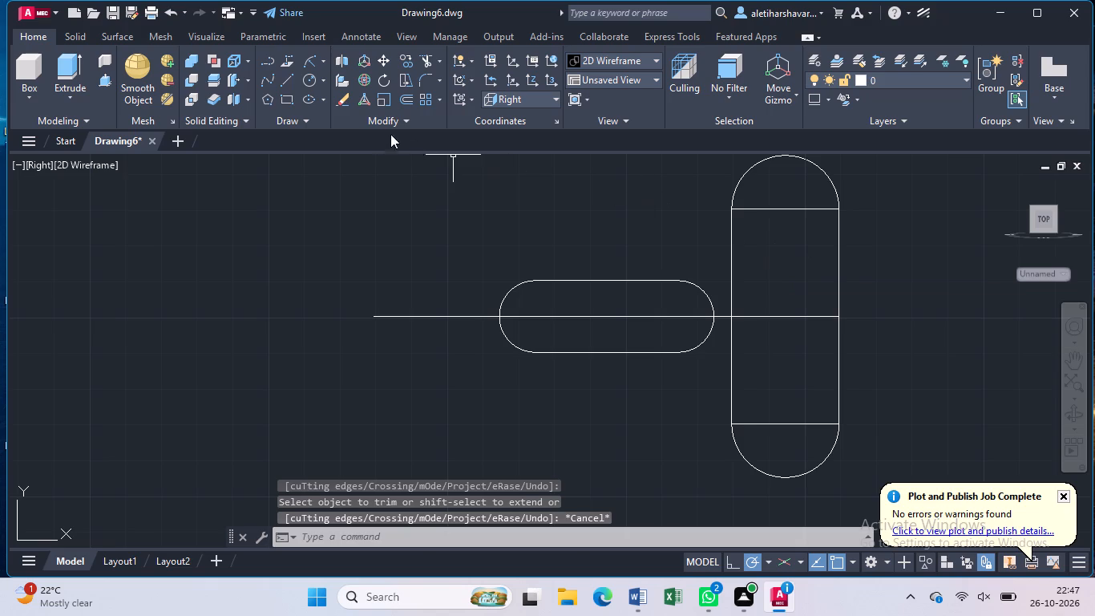
Draw two circles of 10 mm radius centred on the midpoints of the rectangle's top and bottom edges.
left_click(310, 80)
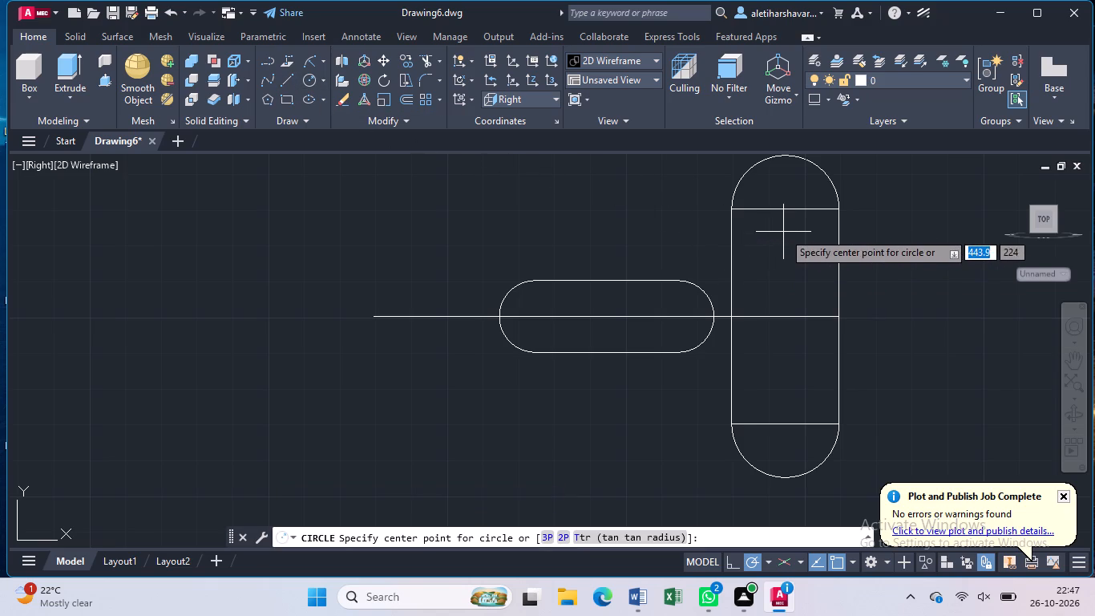
left_click(786, 210)
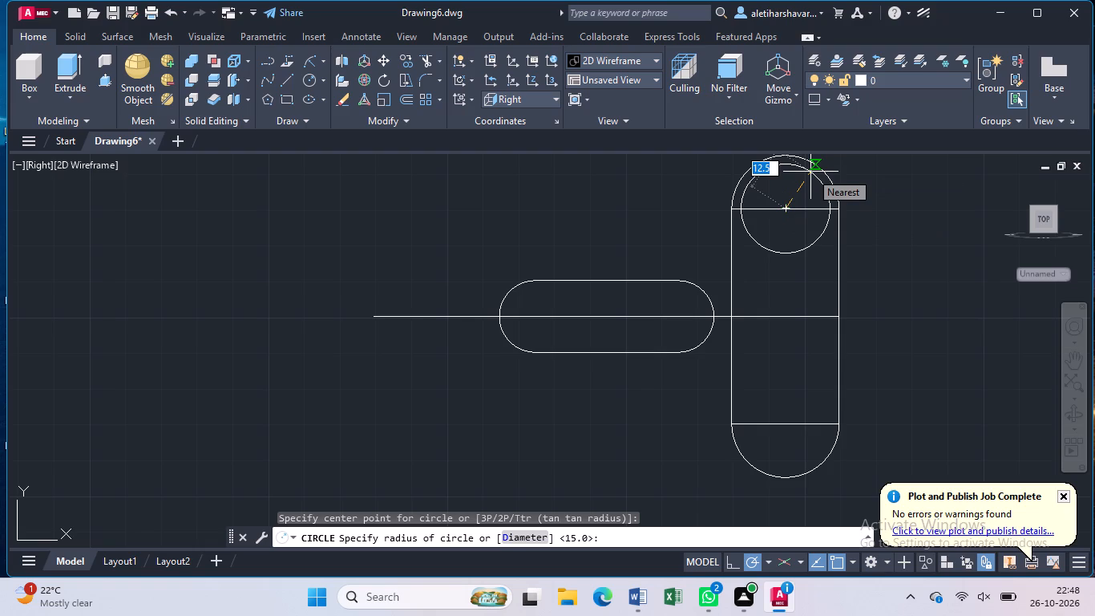
key("1")
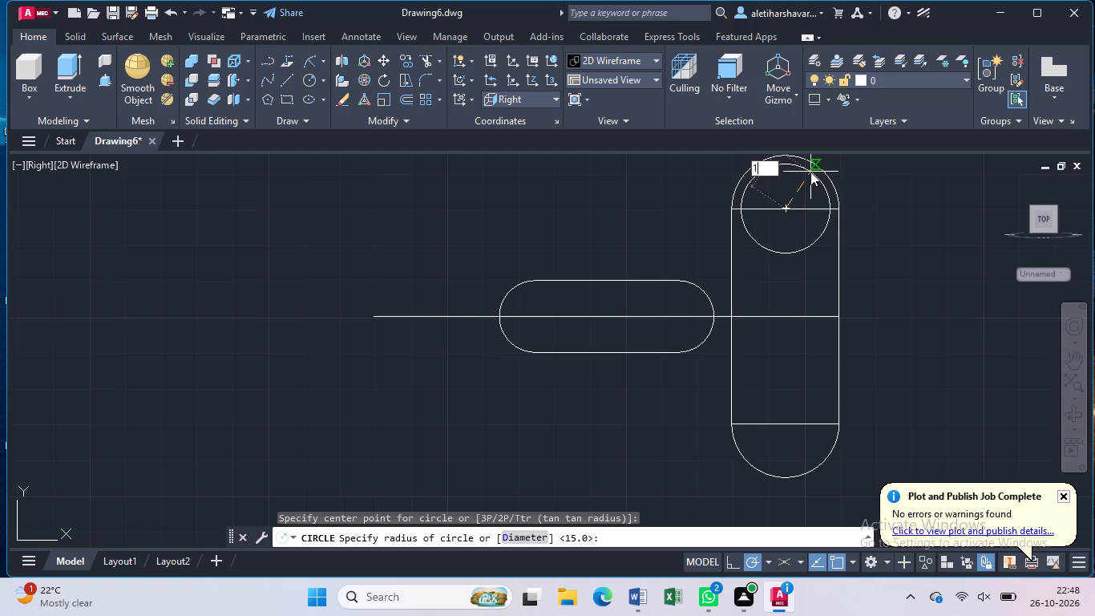
key("0")
key("Return")
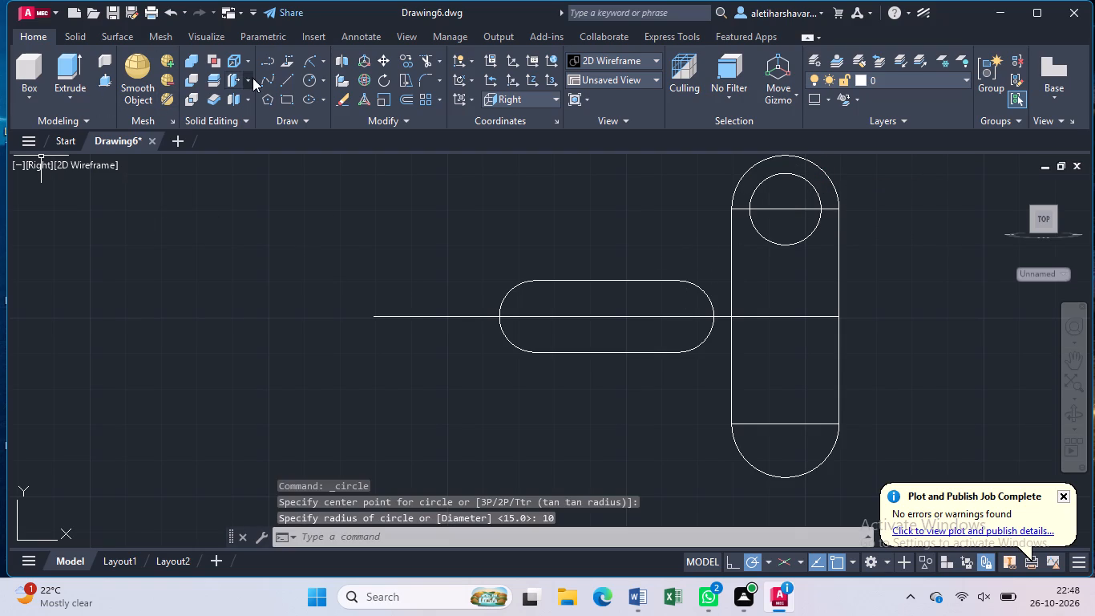
left_click(302, 81)
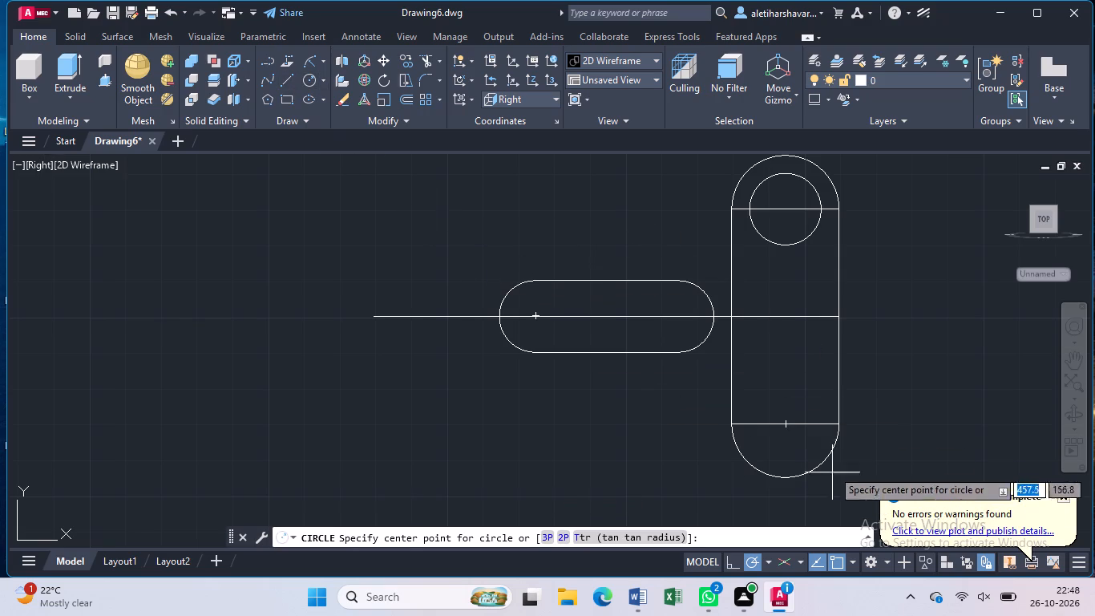
left_click(790, 426)
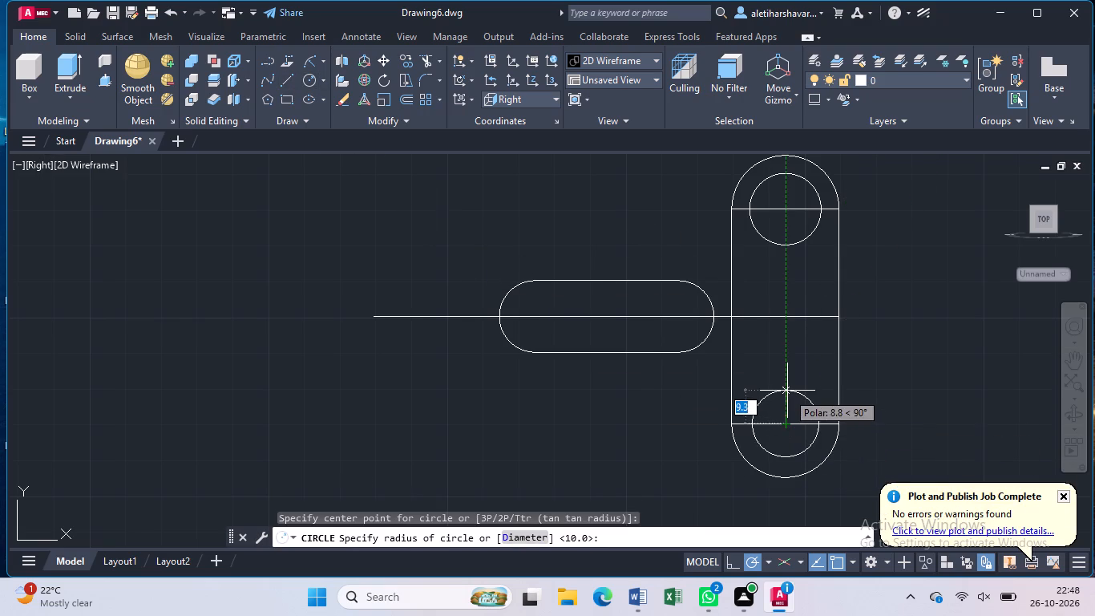
type("10")
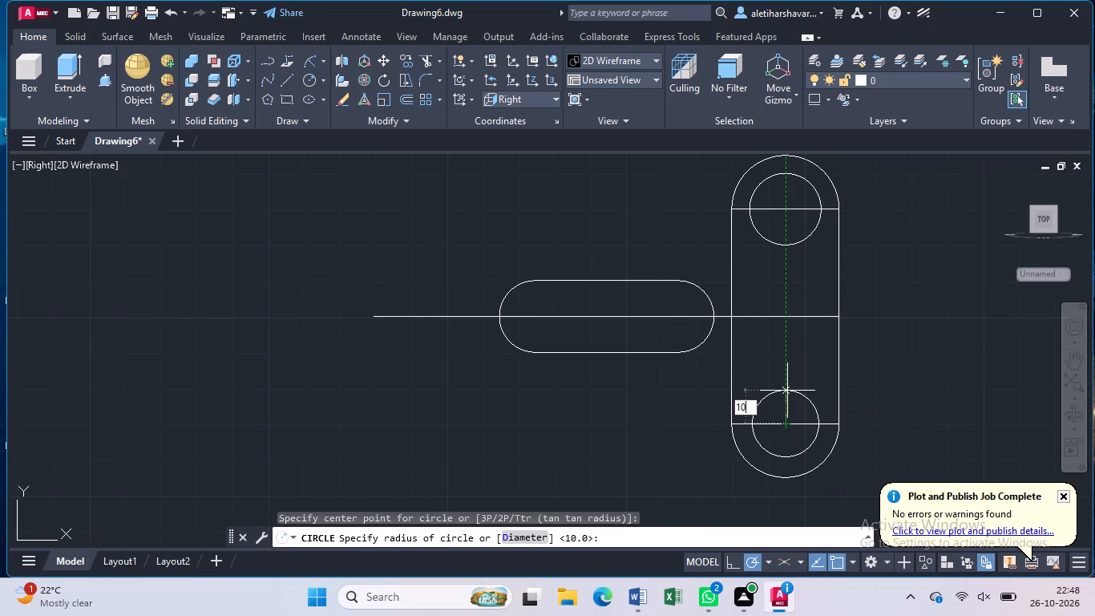
key("Return")
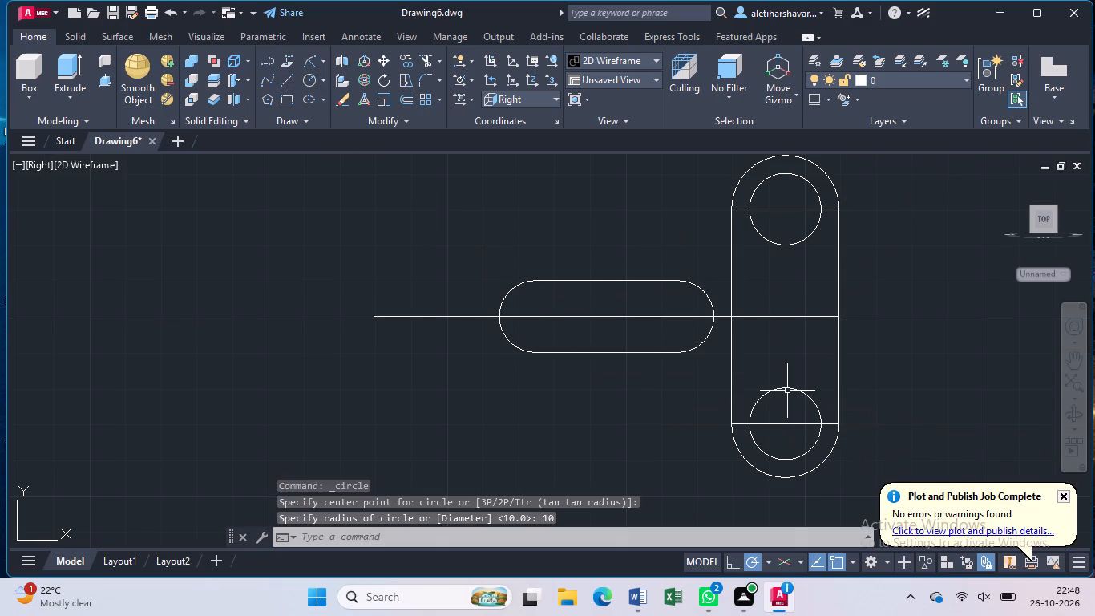
Trim the halves of both 10 mm radius circles that lie inside the rectangle, leaving the outward arcs.
type("tr")
key("Return")
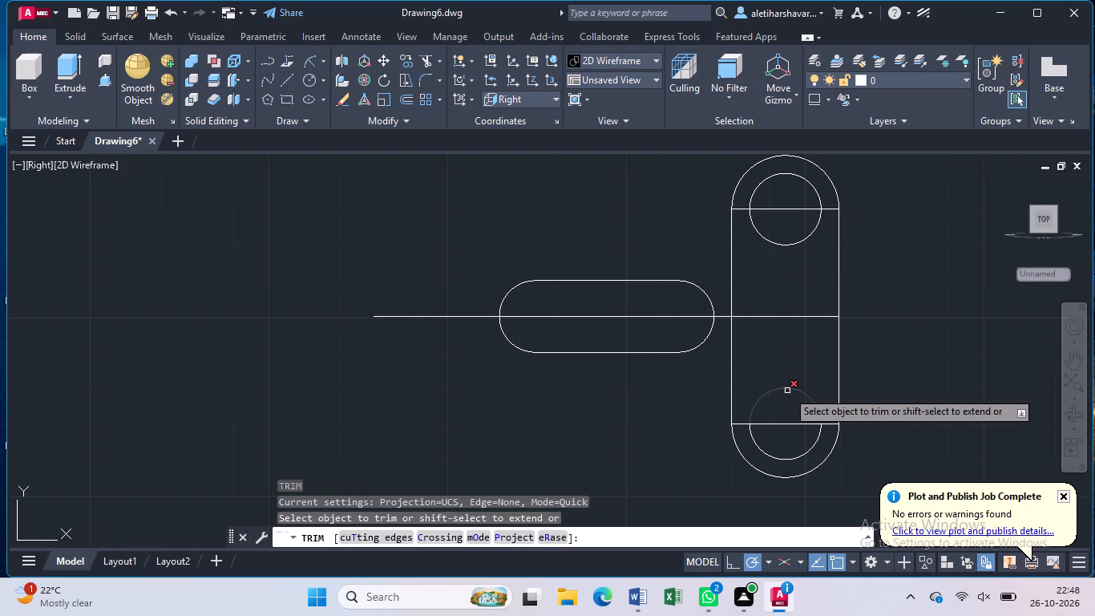
left_click(787, 391)
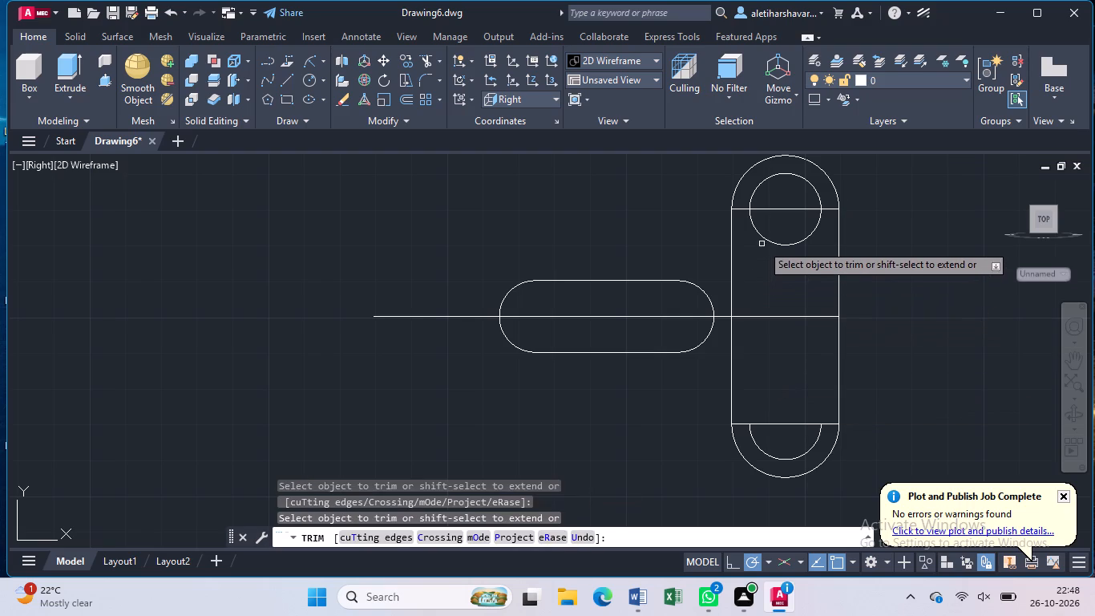
left_click(773, 241)
key("Escape")
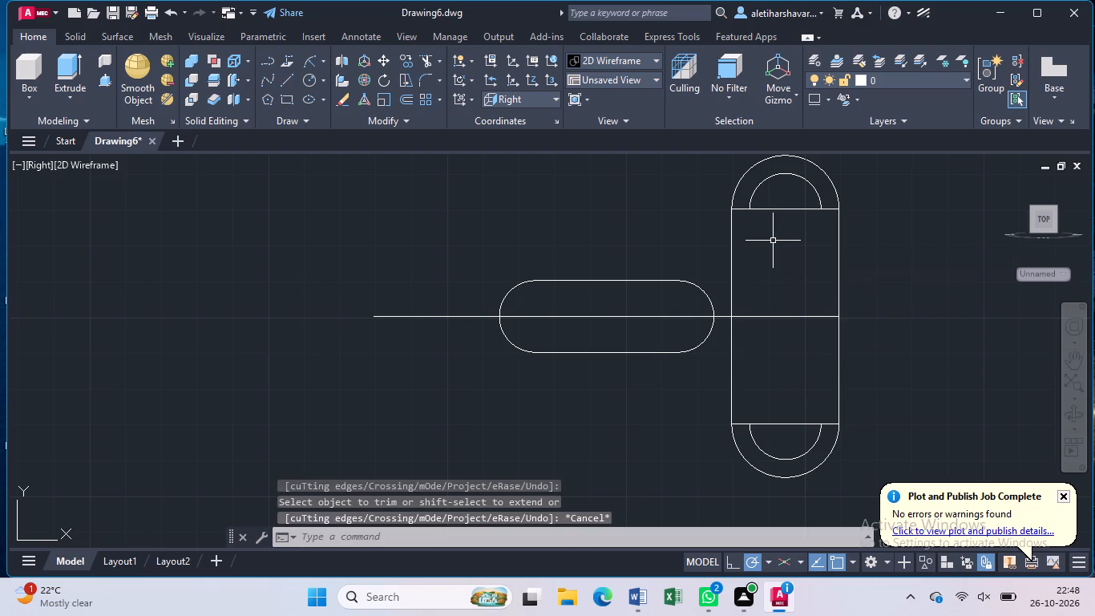
key("Escape")
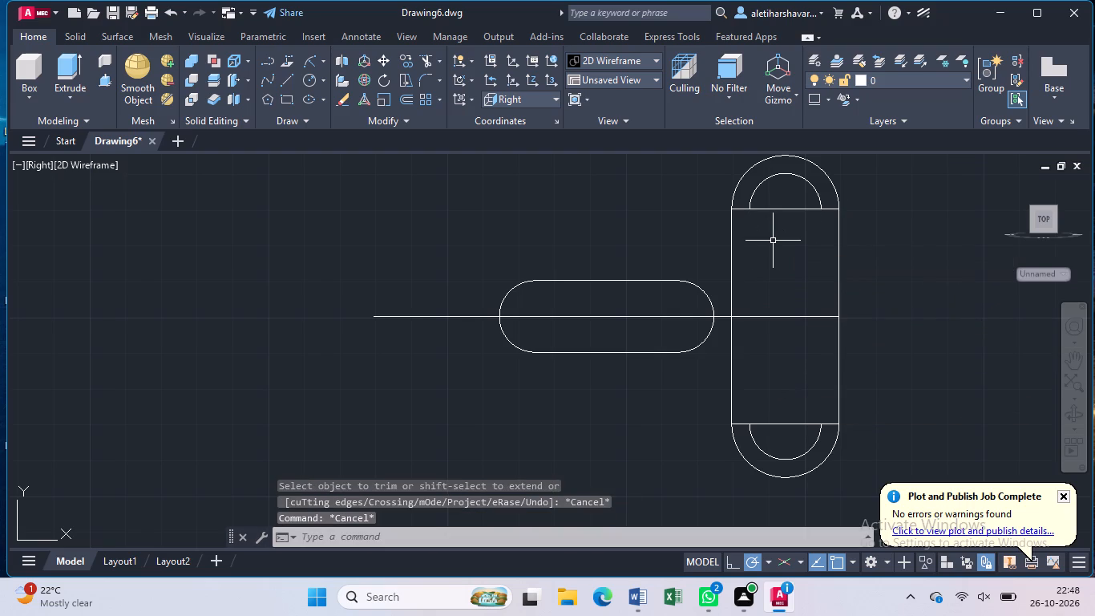
Draw two vertical lines joining the matching ends of the upper and lower 10 mm radius arcs to close the inner slot.
key("l")
key("Return")
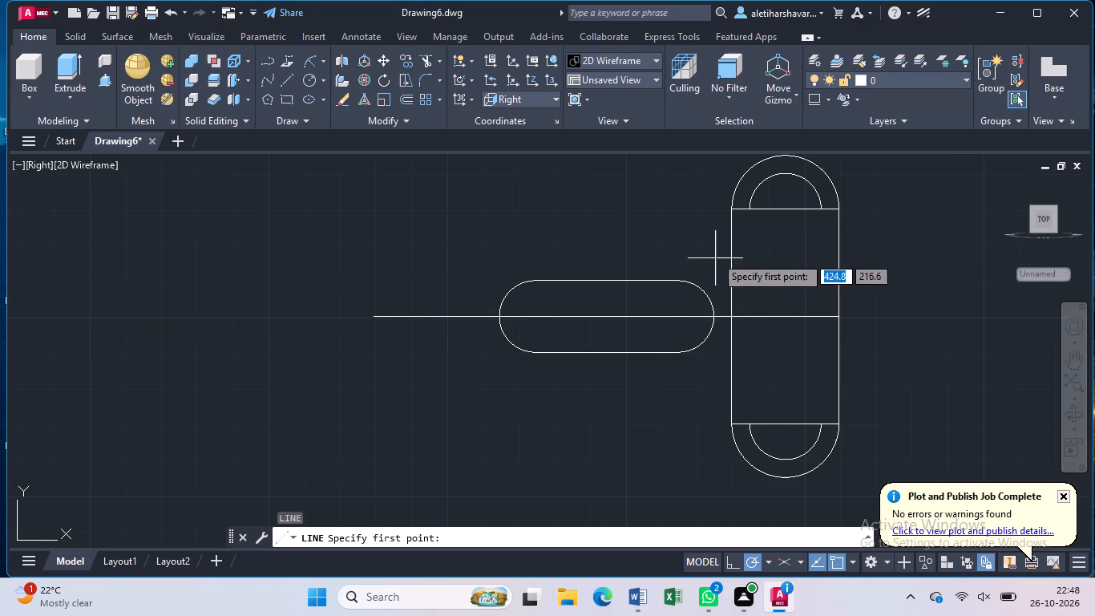
left_click(752, 212)
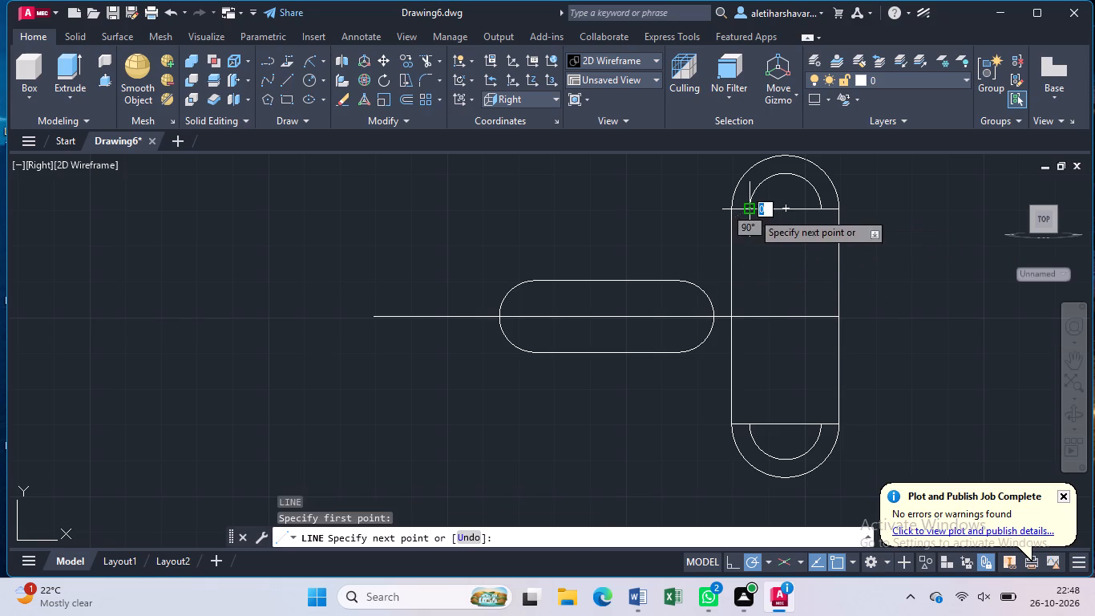
left_click(752, 425)
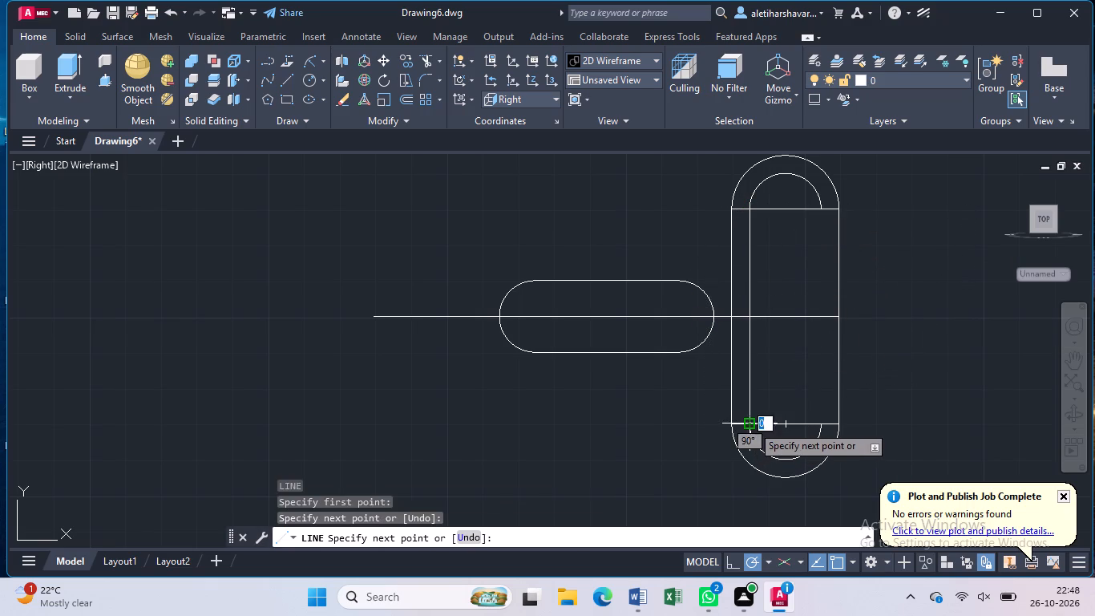
key("Escape")
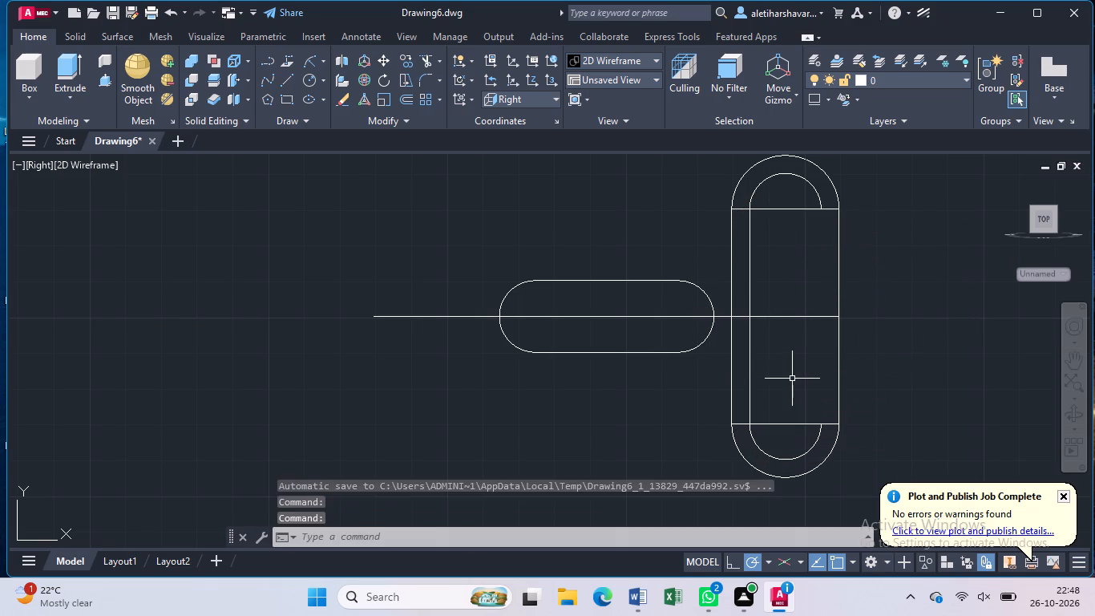
key("l")
key("Return")
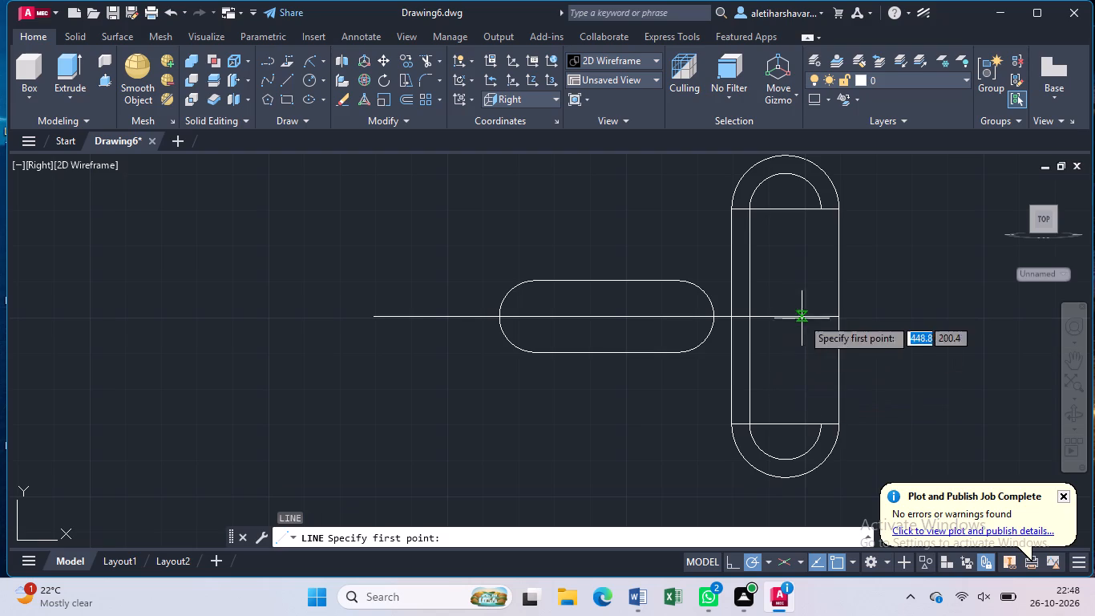
left_click(826, 213)
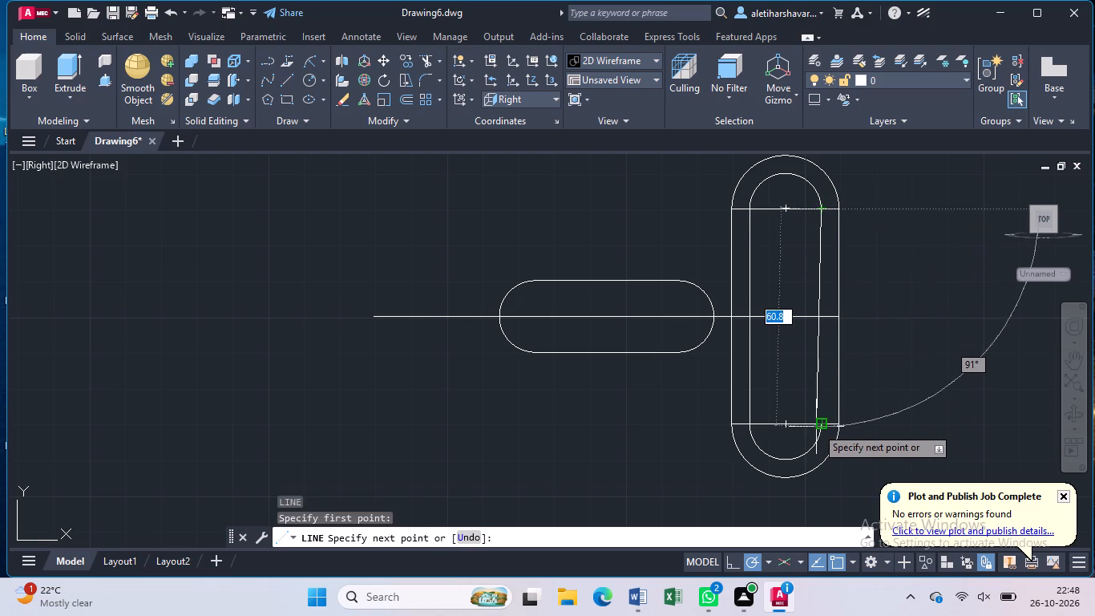
left_click(824, 426)
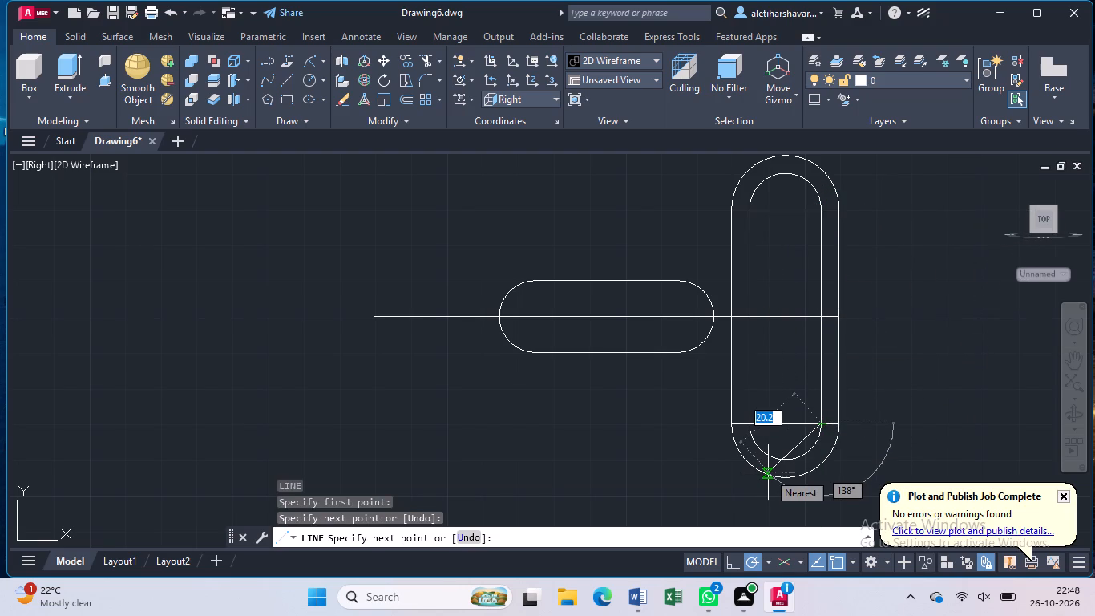
key("Escape")
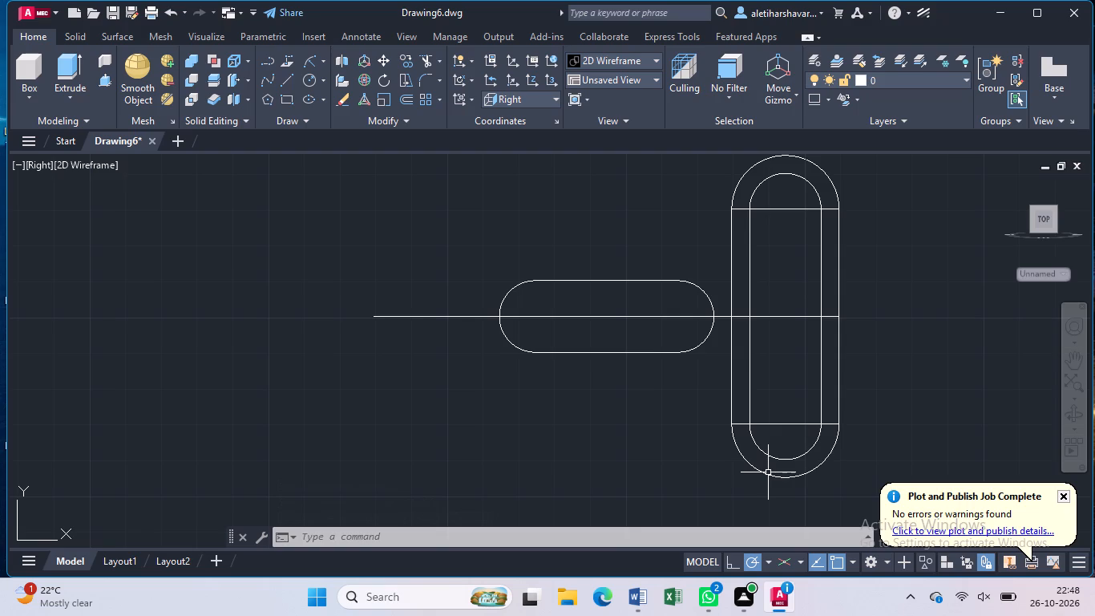
Copy the upright's outer outline and inner slot from the midpoint of its left side to the left end of the base line.
left_click(832, 181)
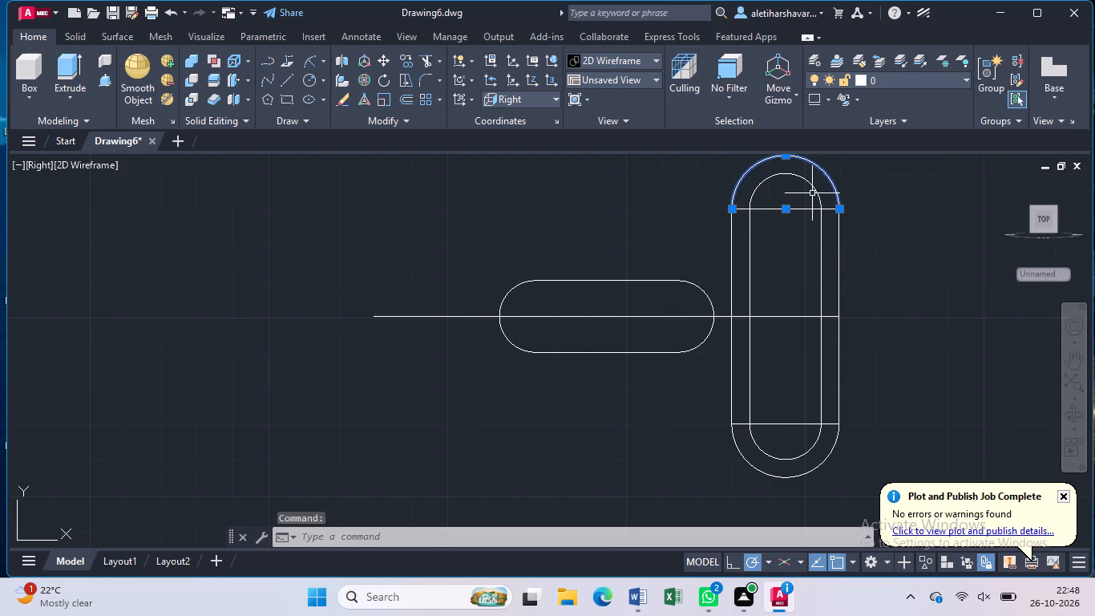
left_click(818, 192)
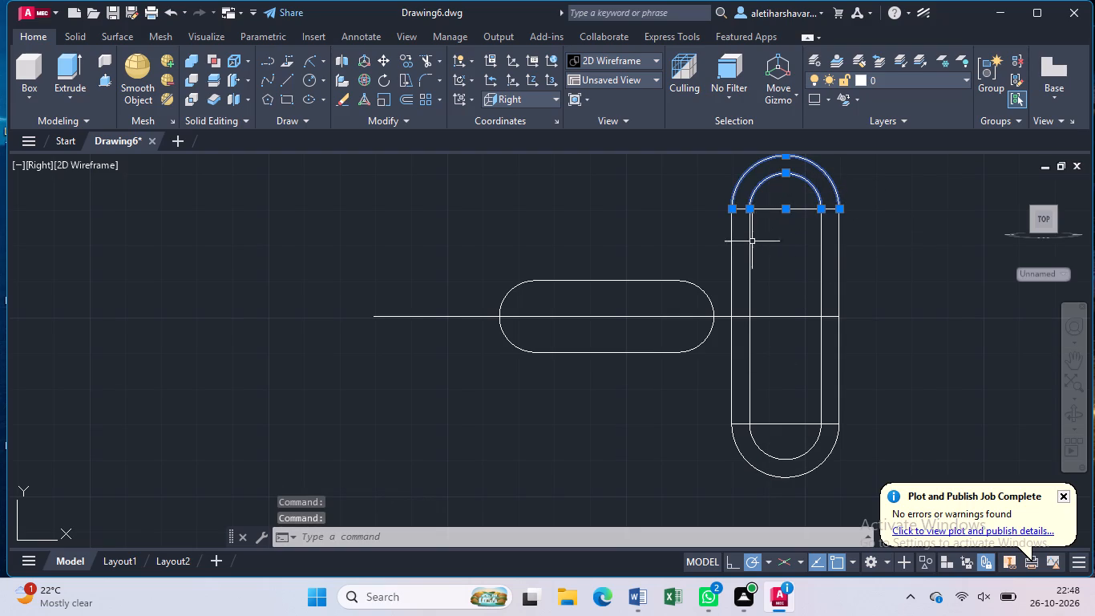
left_click(750, 243)
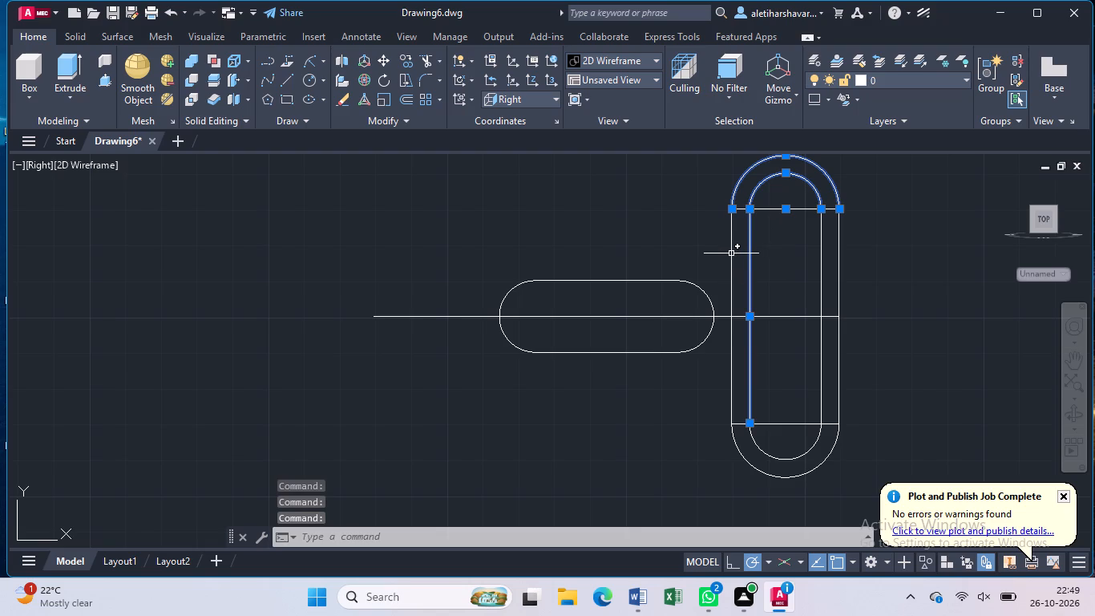
left_click(732, 254)
left_click(821, 265)
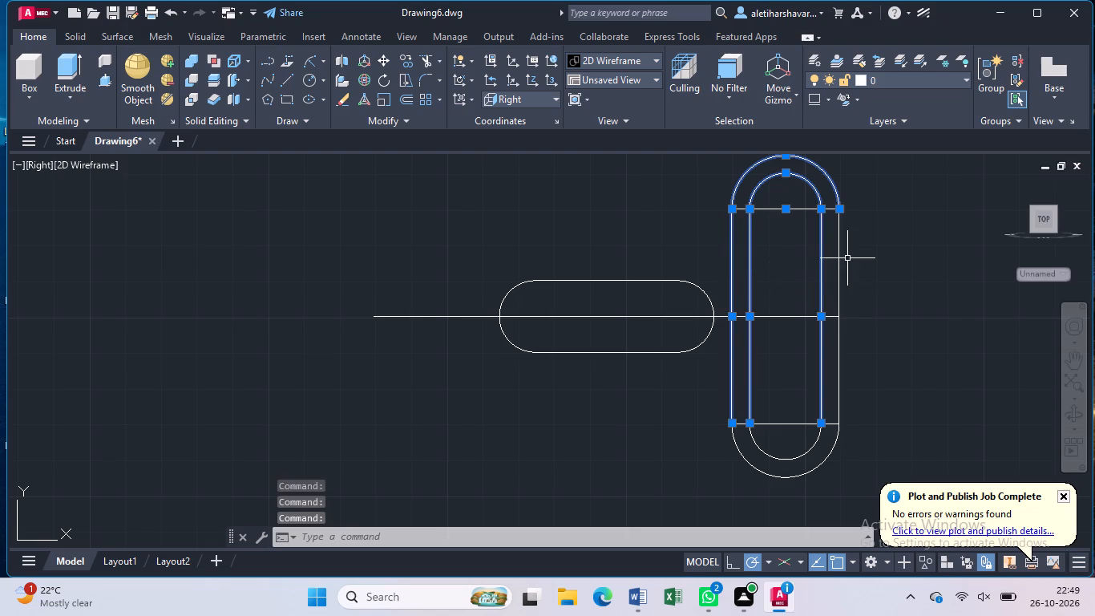
left_click(838, 263)
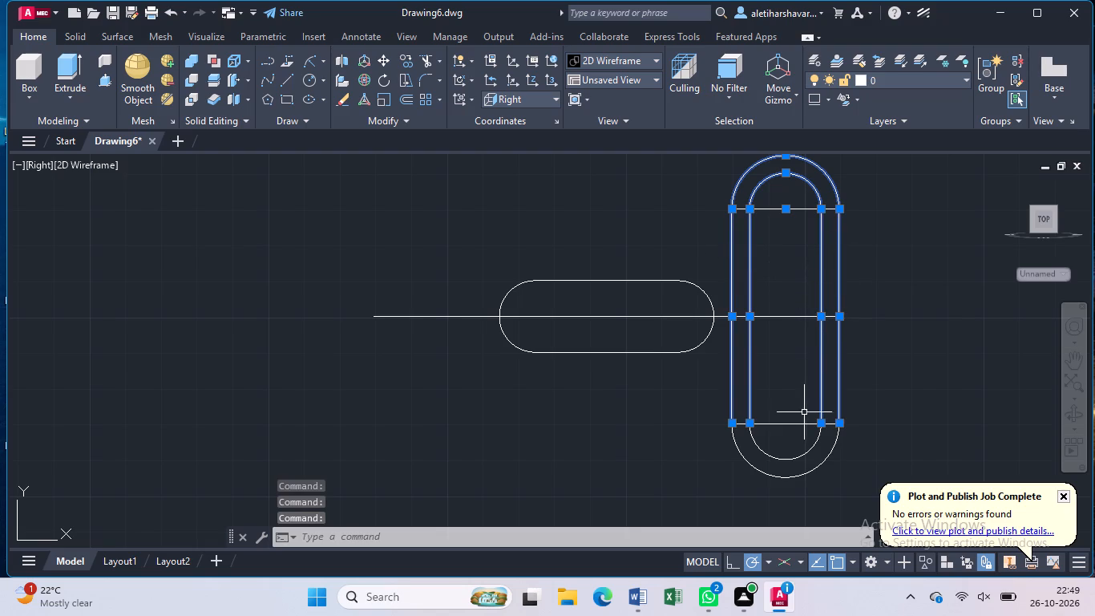
left_click(810, 450)
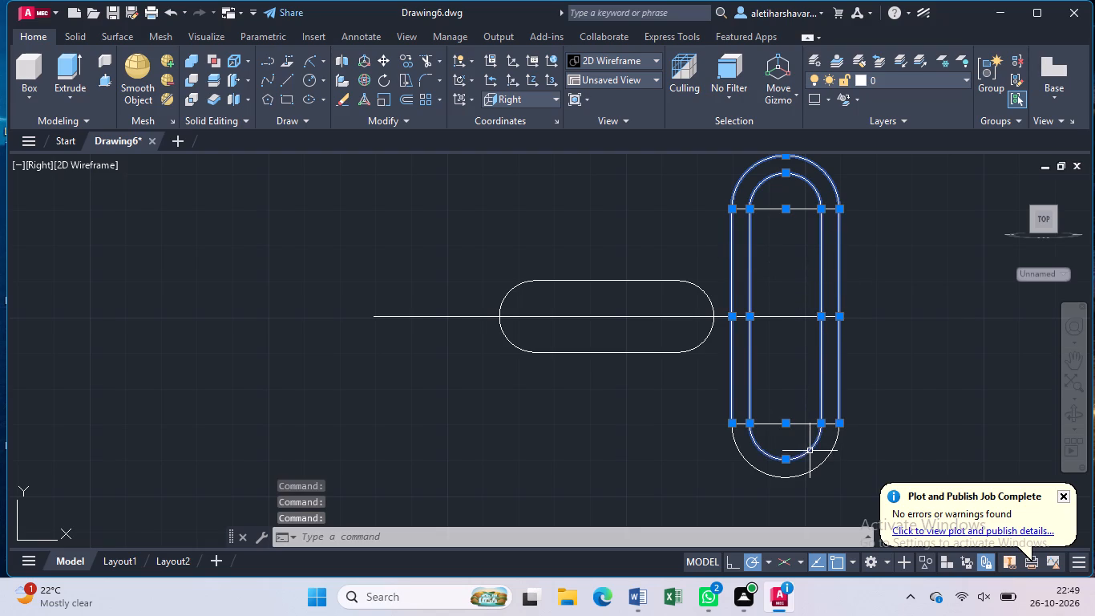
left_click(814, 469)
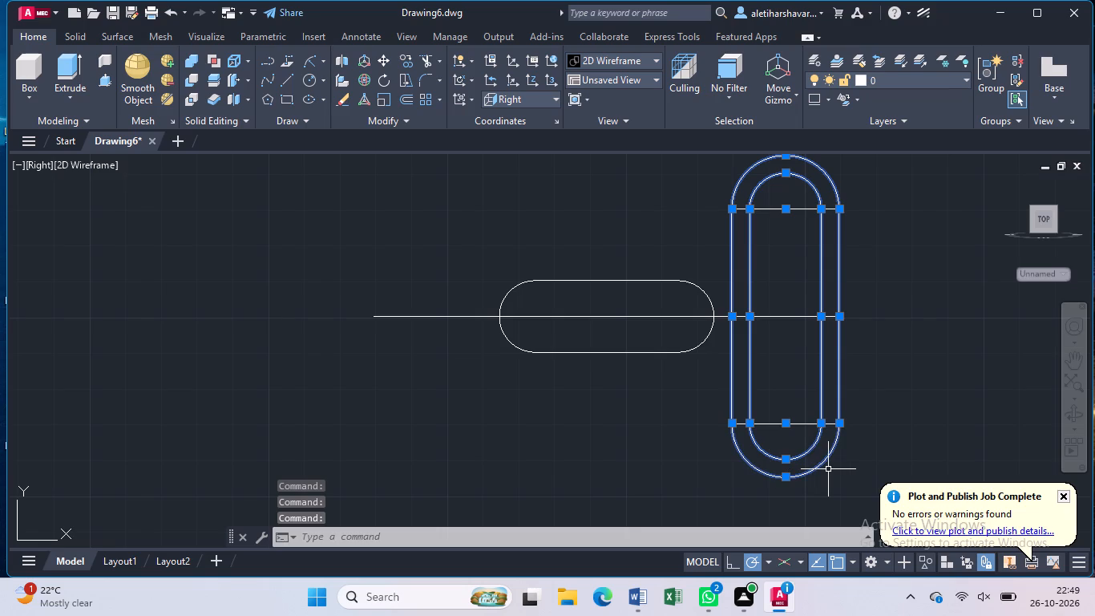
key("c")
key("o")
key("Return")
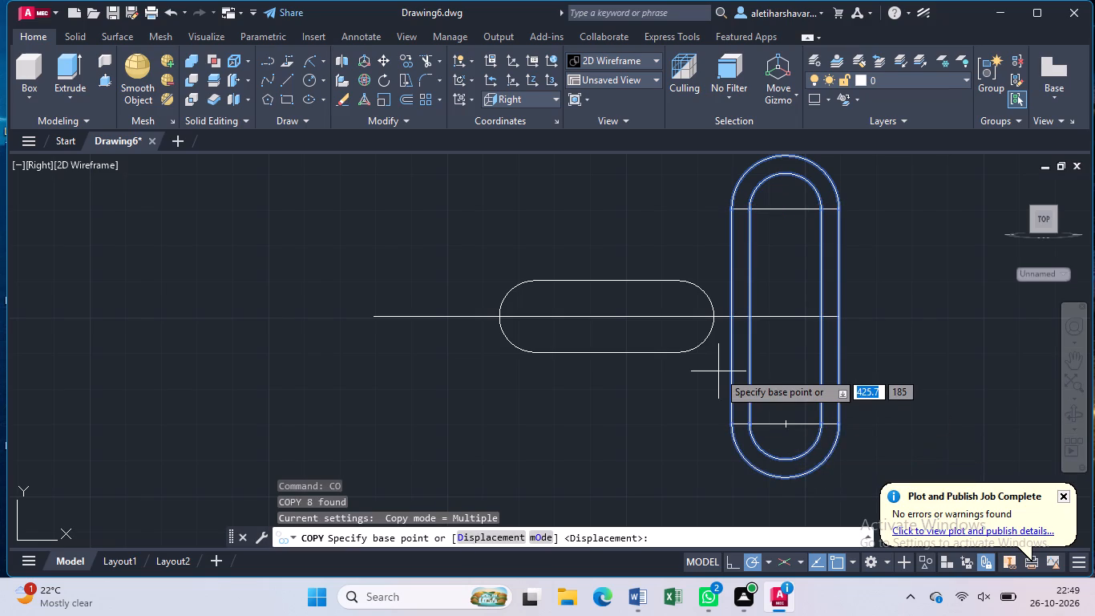
scroll(718, 371, "up", 1)
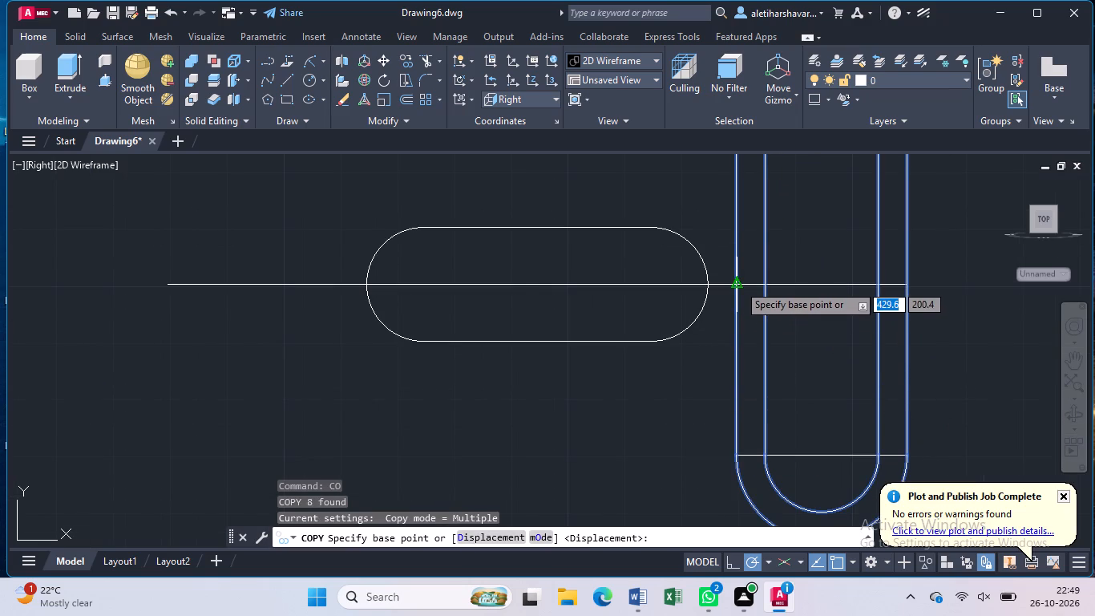
left_click(738, 284)
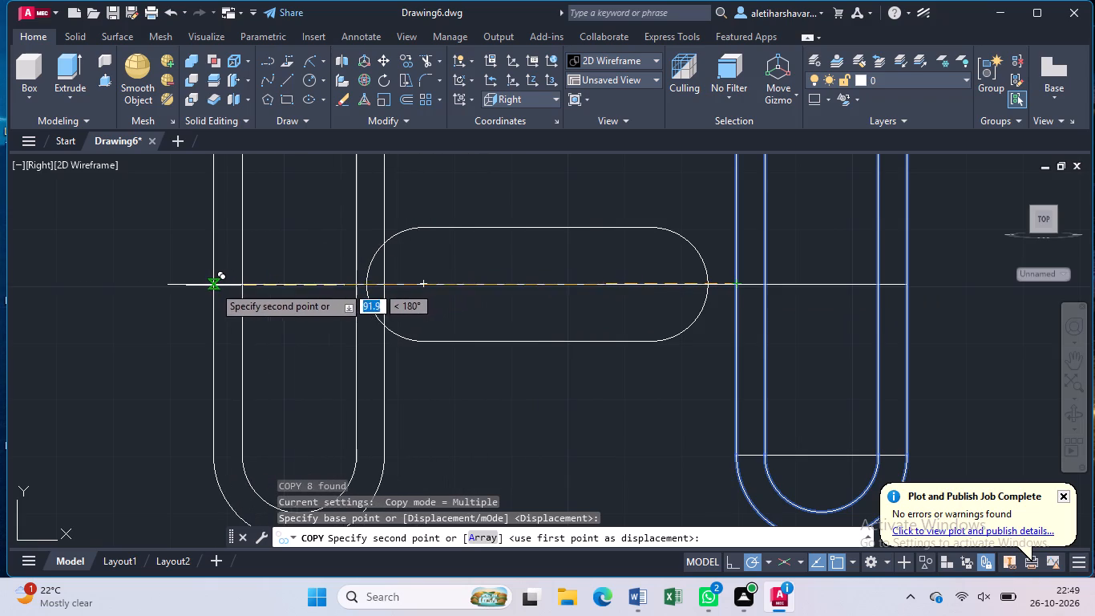
left_click(172, 287)
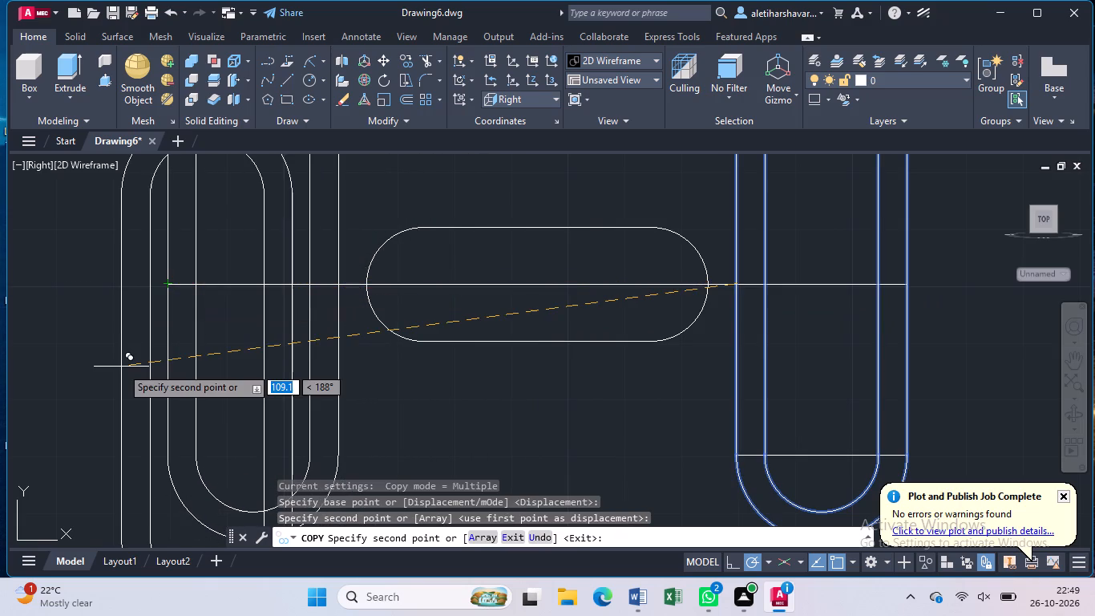
key("Escape")
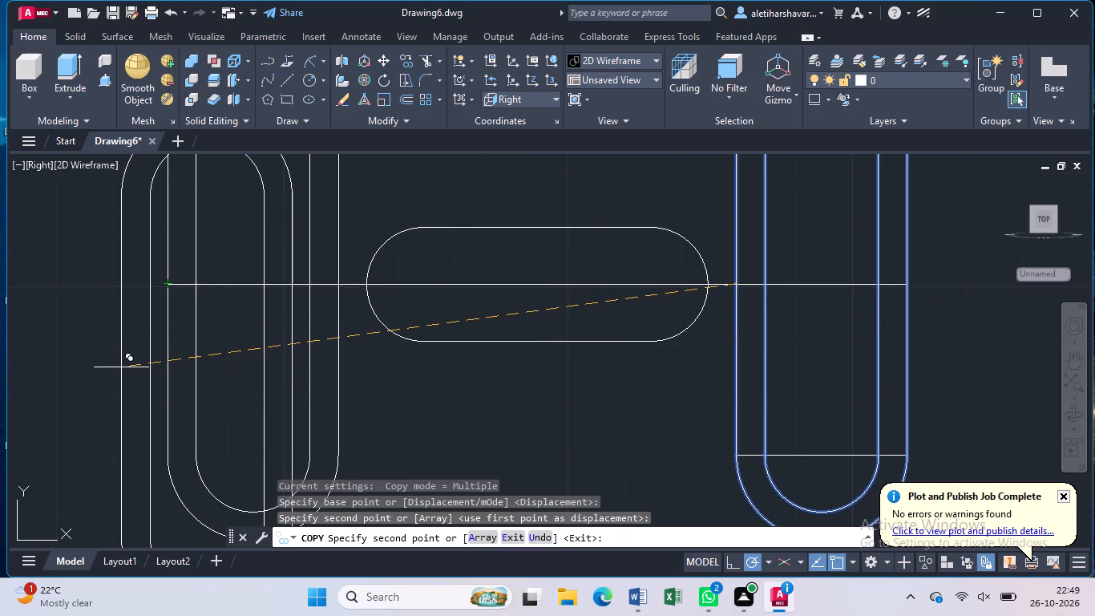
Delete the two horizontal lines crossing the original upright at the ends of its straight sides.
scroll(188, 390, "down", 2)
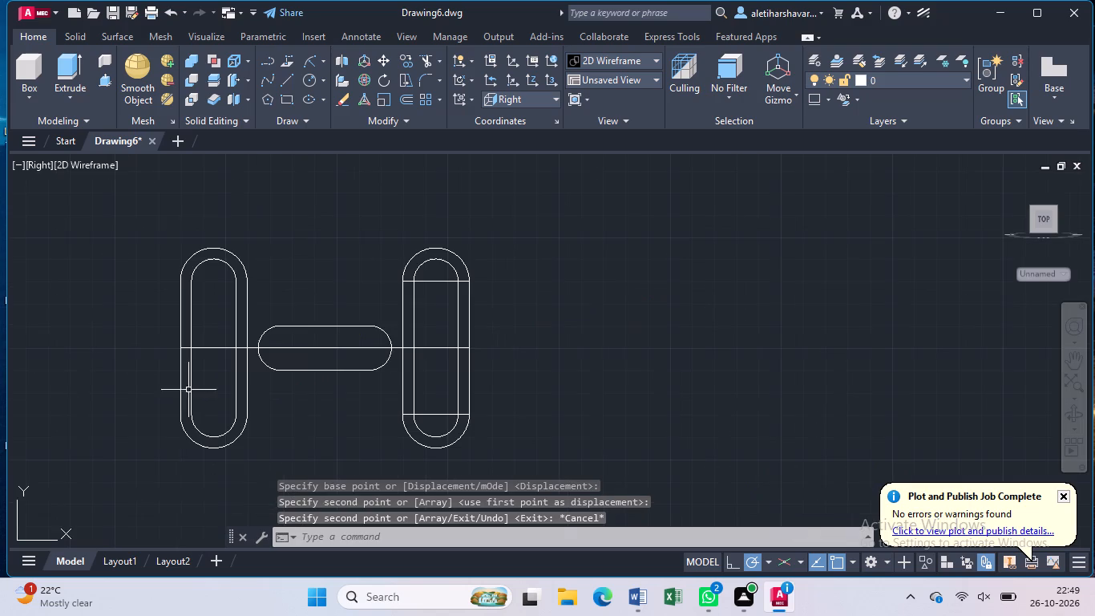
left_click(433, 280)
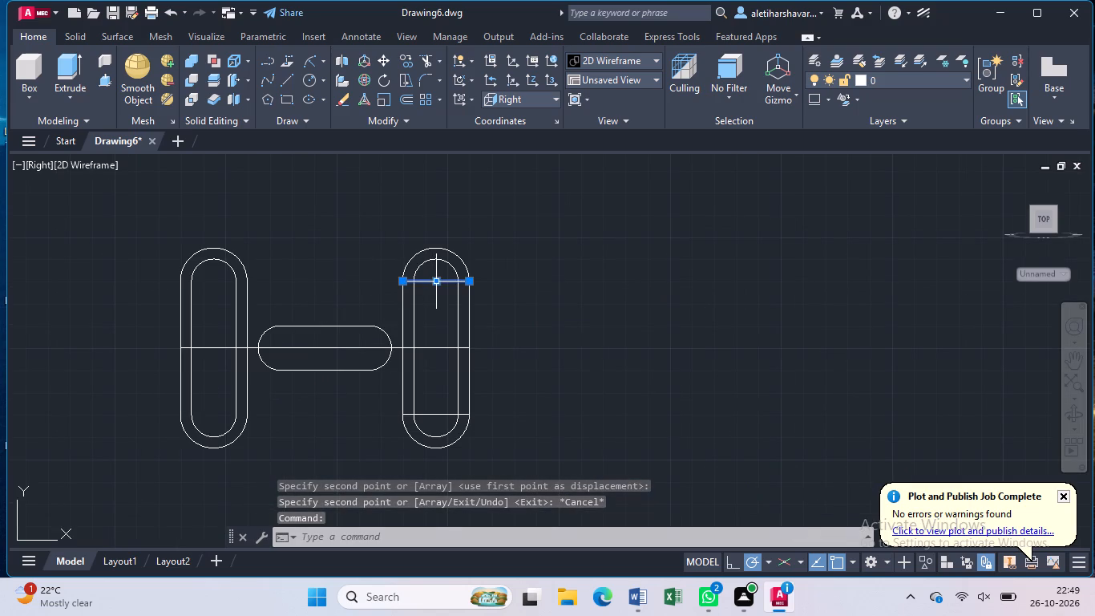
left_click(440, 415)
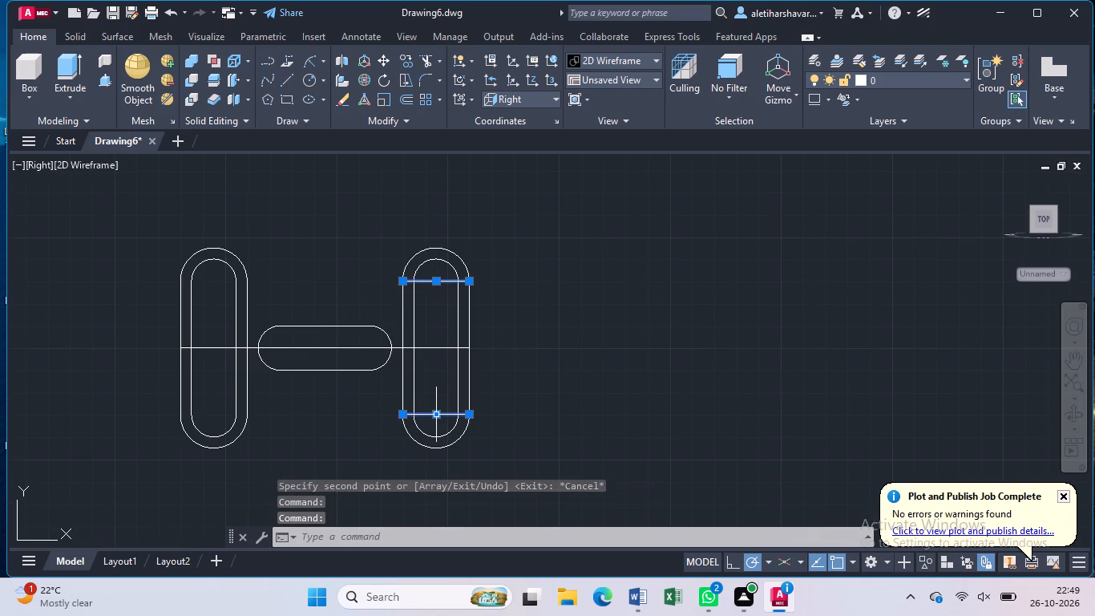
key("Delete")
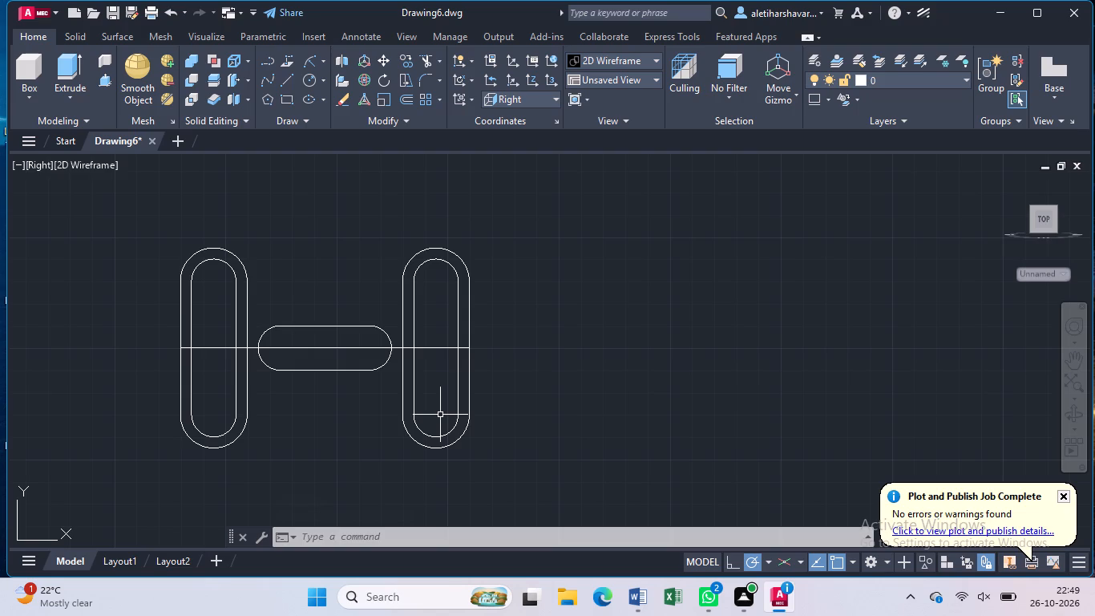
Draw a vertical line from the base line's midpoint 15 mm up, and from there 30 mm straight down.
key("l")
key("Return")
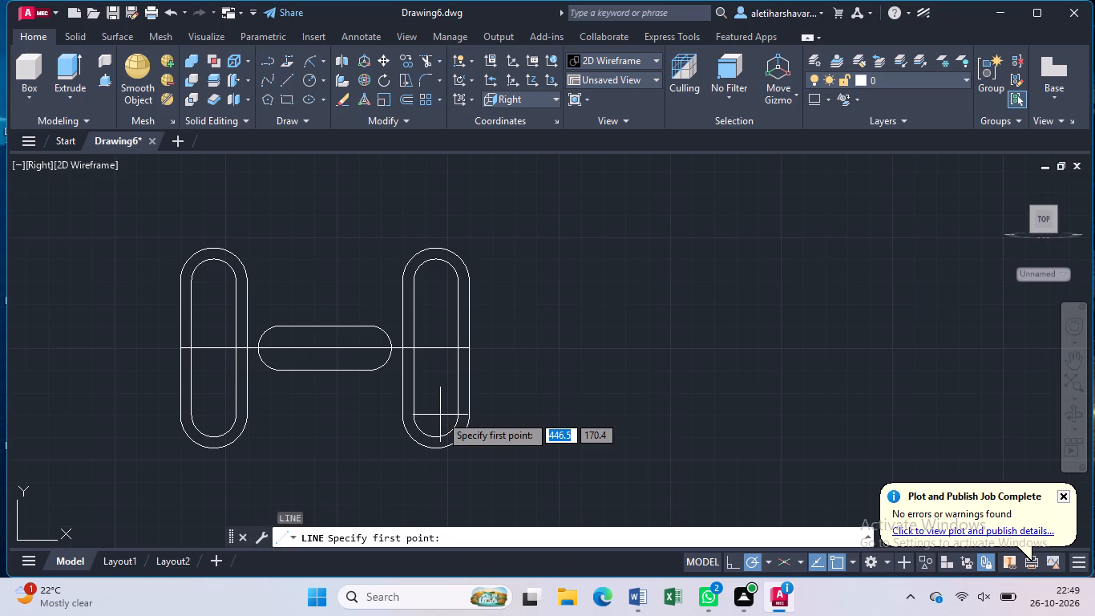
left_click(323, 351)
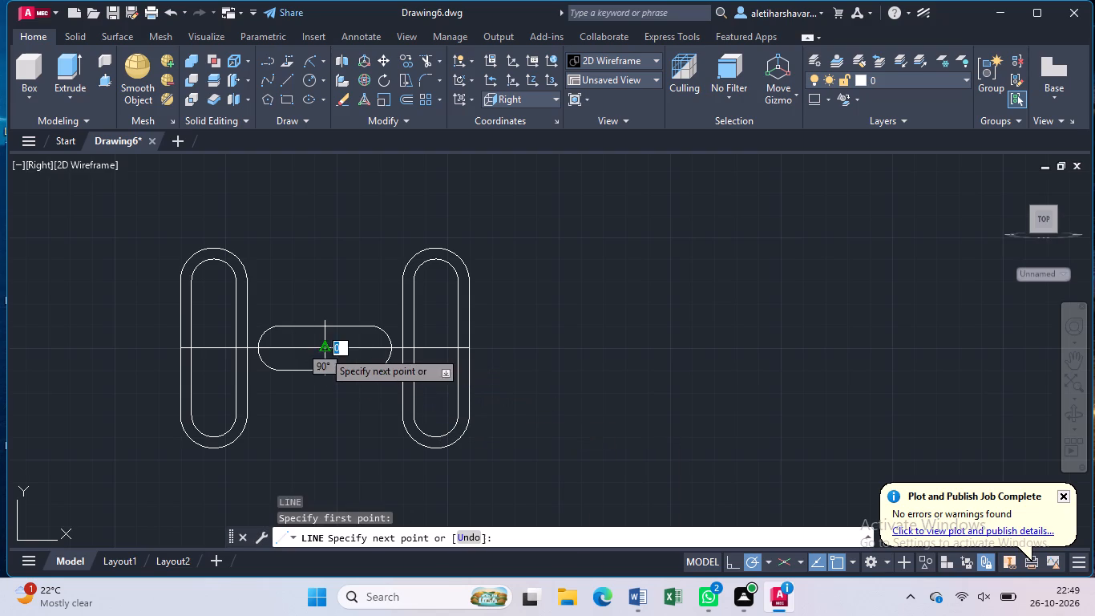
key("1")
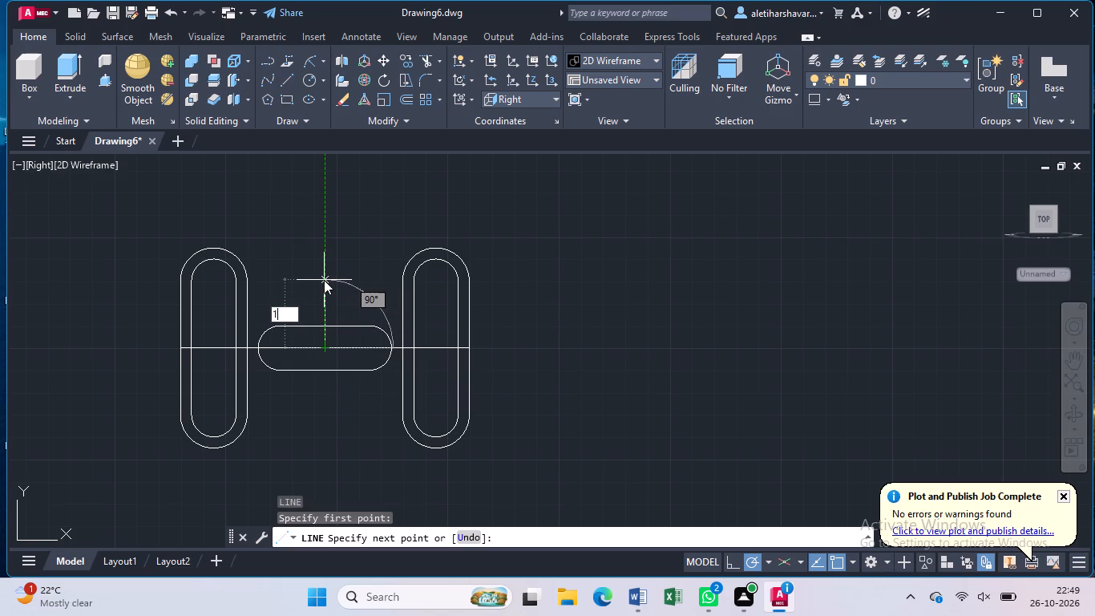
key("5")
key("Return")
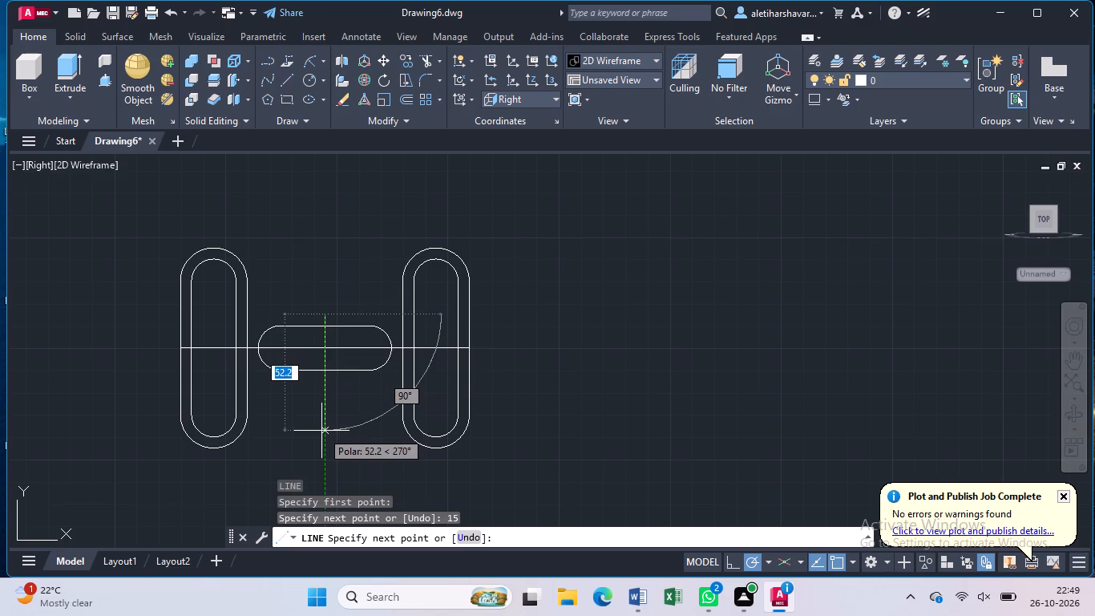
type("30")
key("Return")
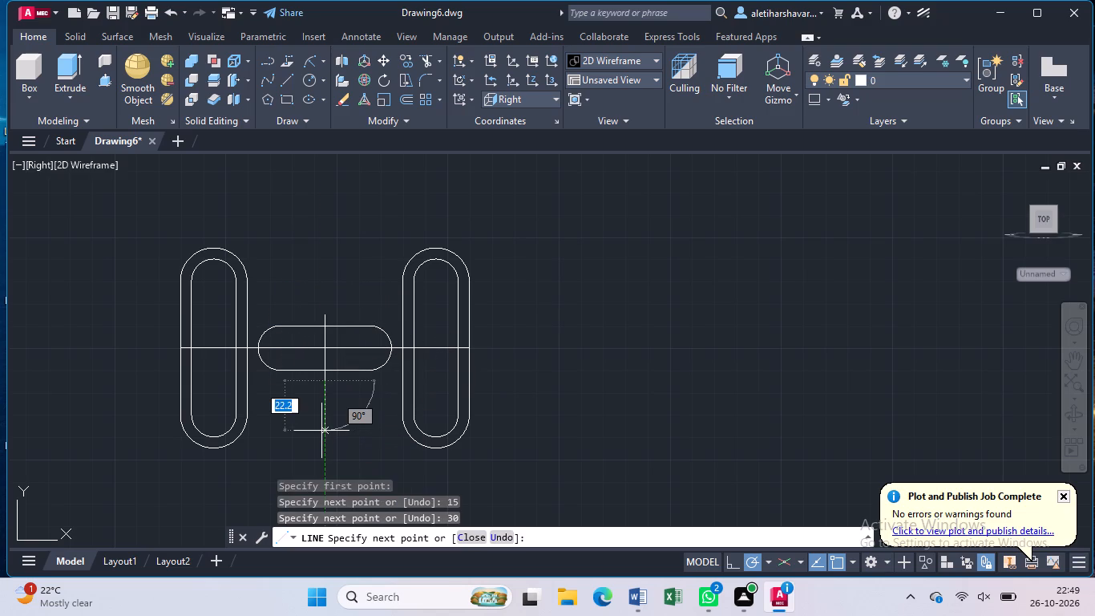
key("Escape")
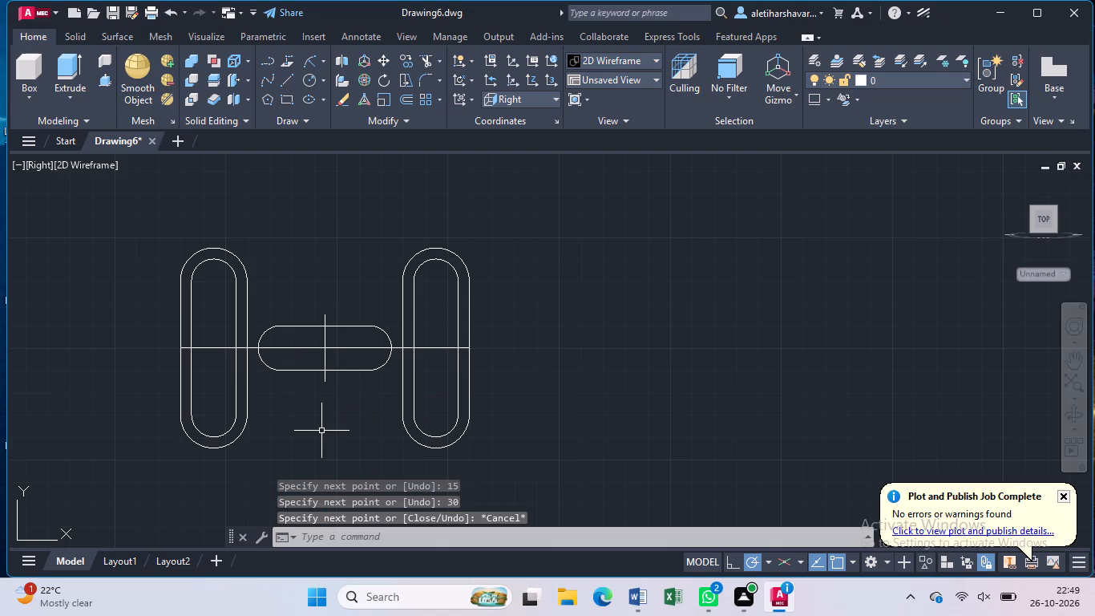
Draw a horizontal line through the lower end of the vertical centre line, reaching into the inner slots of both uprights.
scroll(321, 431, "up", 2)
scroll(321, 431, "down", 1)
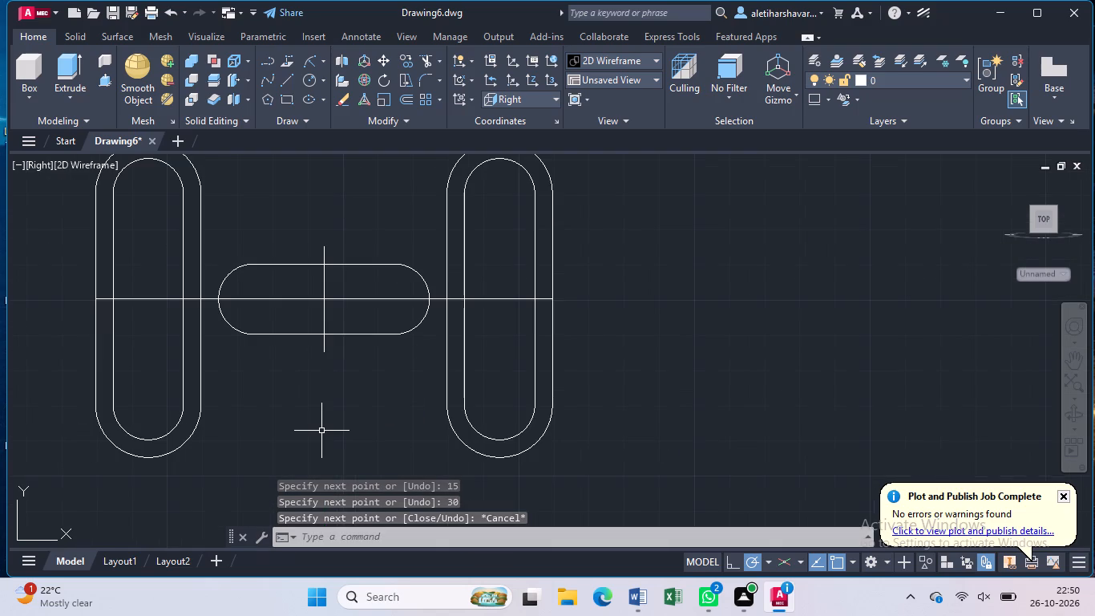
key("l")
key("Return")
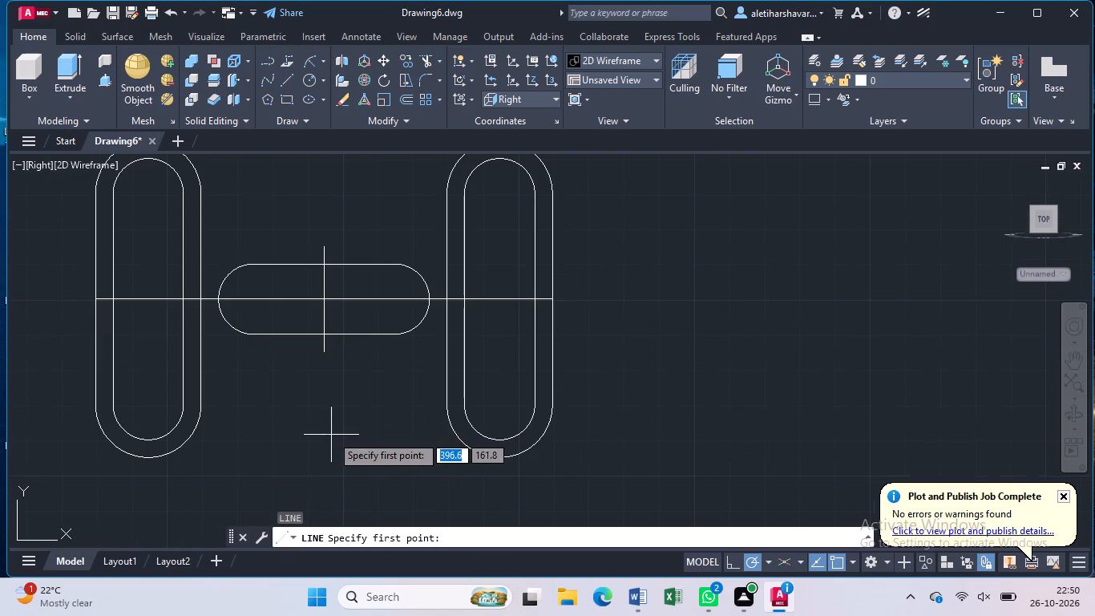
left_click(325, 353)
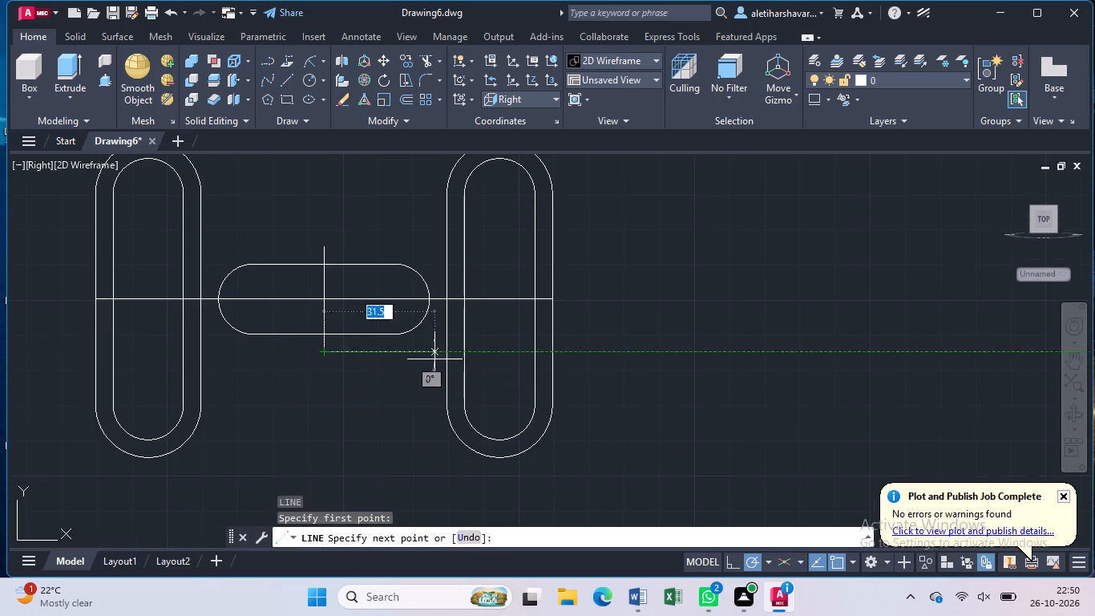
left_click(505, 344)
left_click(165, 351)
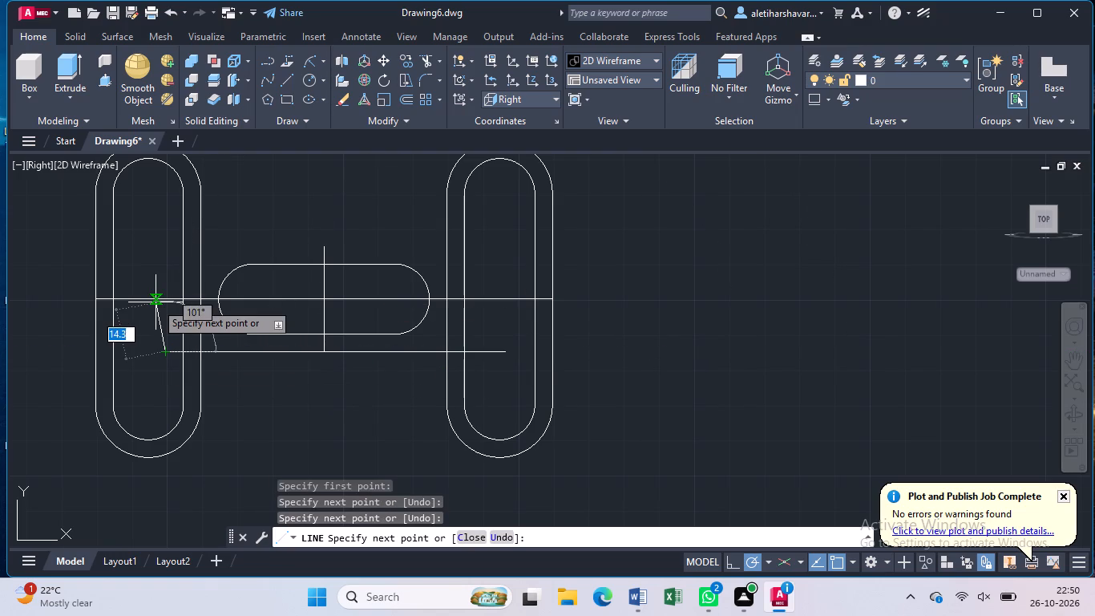
key("Escape")
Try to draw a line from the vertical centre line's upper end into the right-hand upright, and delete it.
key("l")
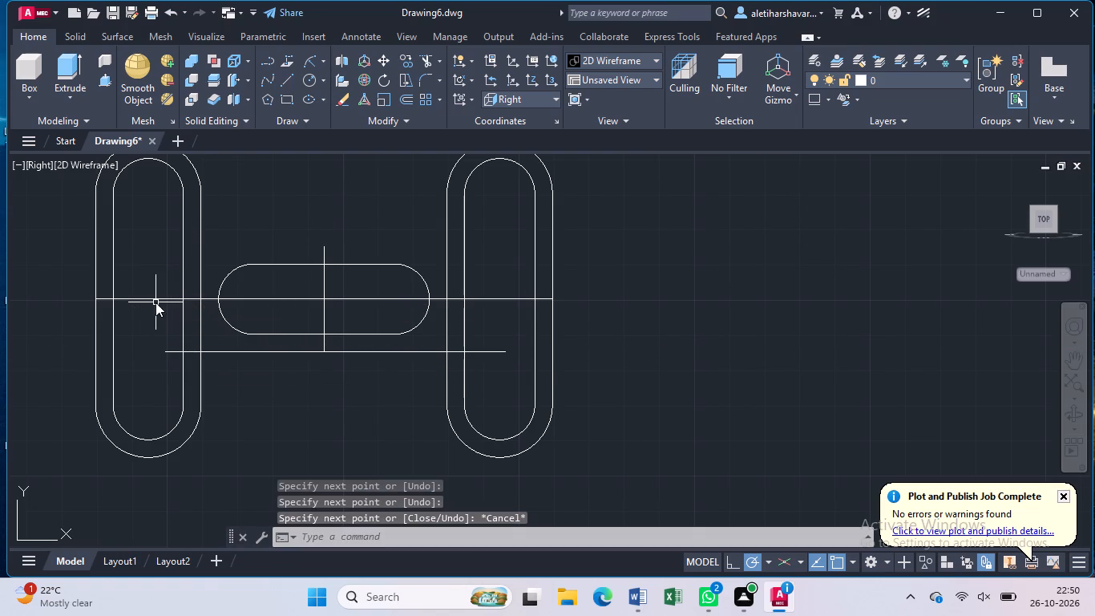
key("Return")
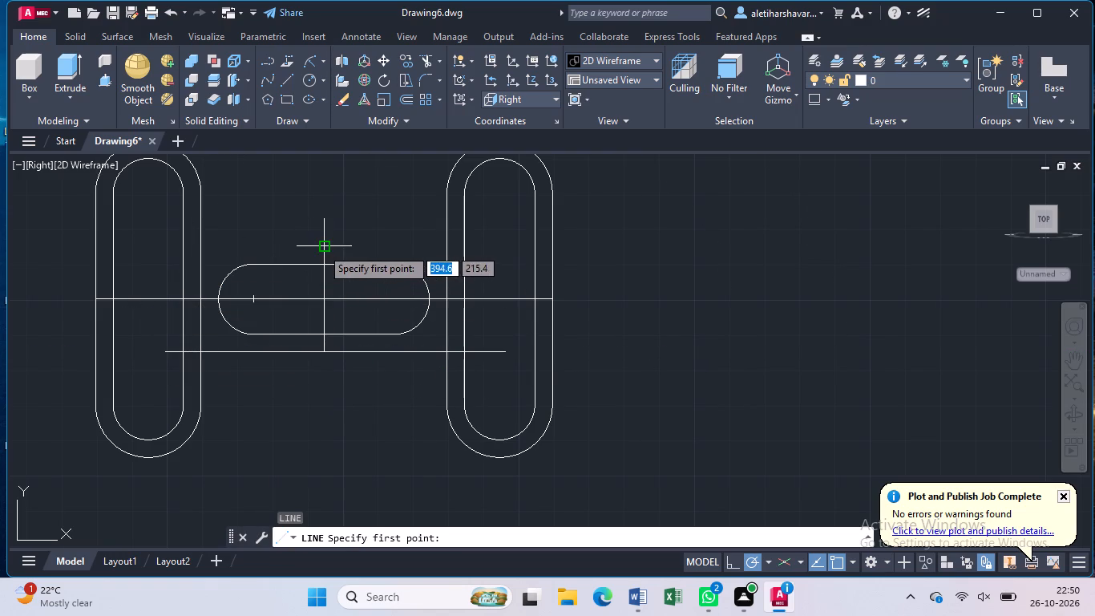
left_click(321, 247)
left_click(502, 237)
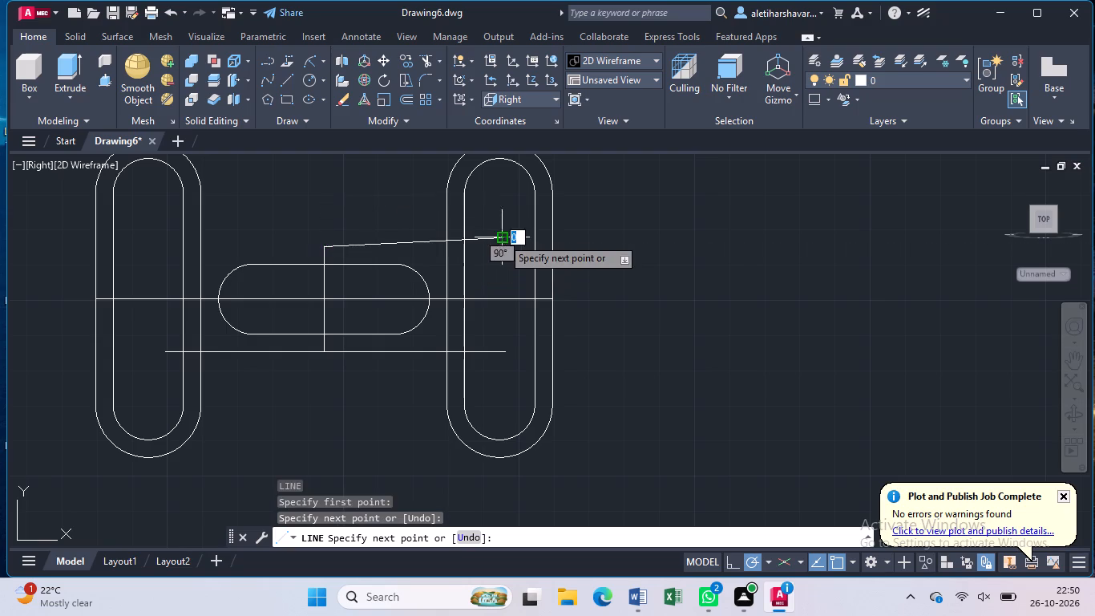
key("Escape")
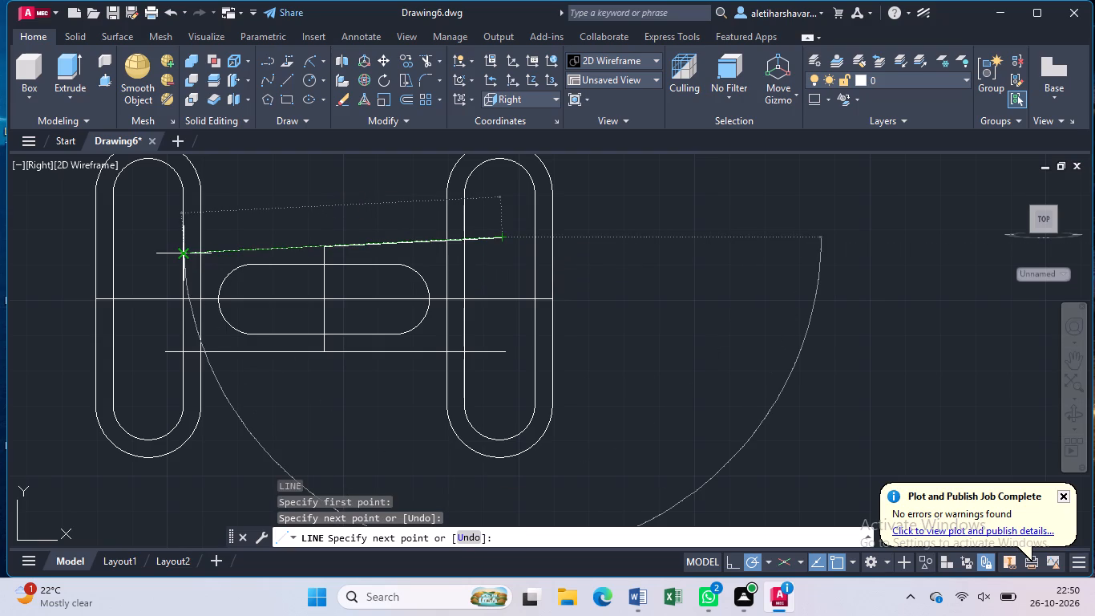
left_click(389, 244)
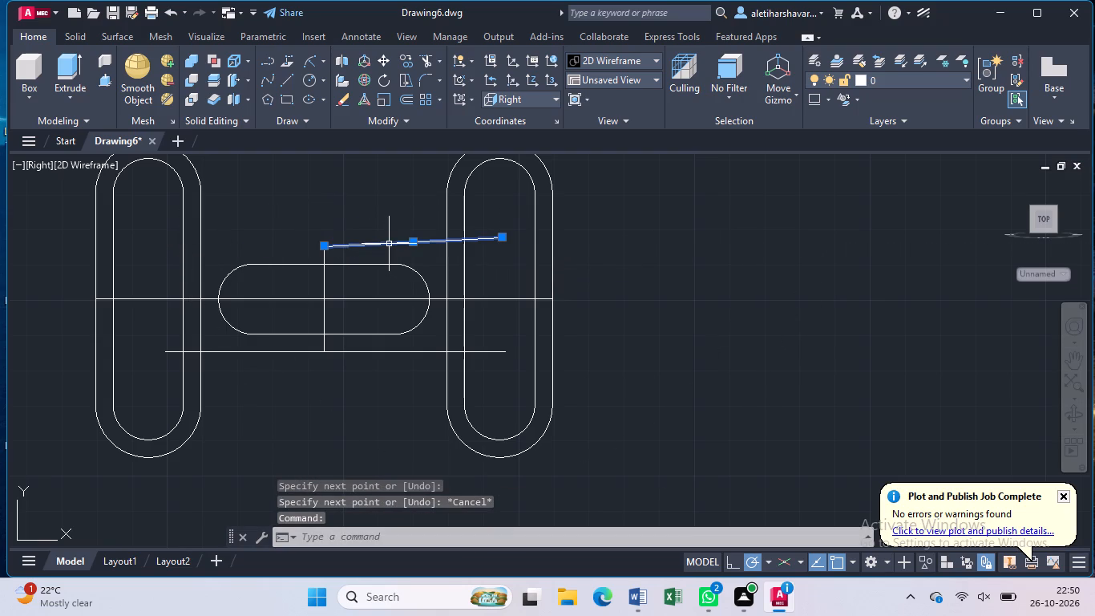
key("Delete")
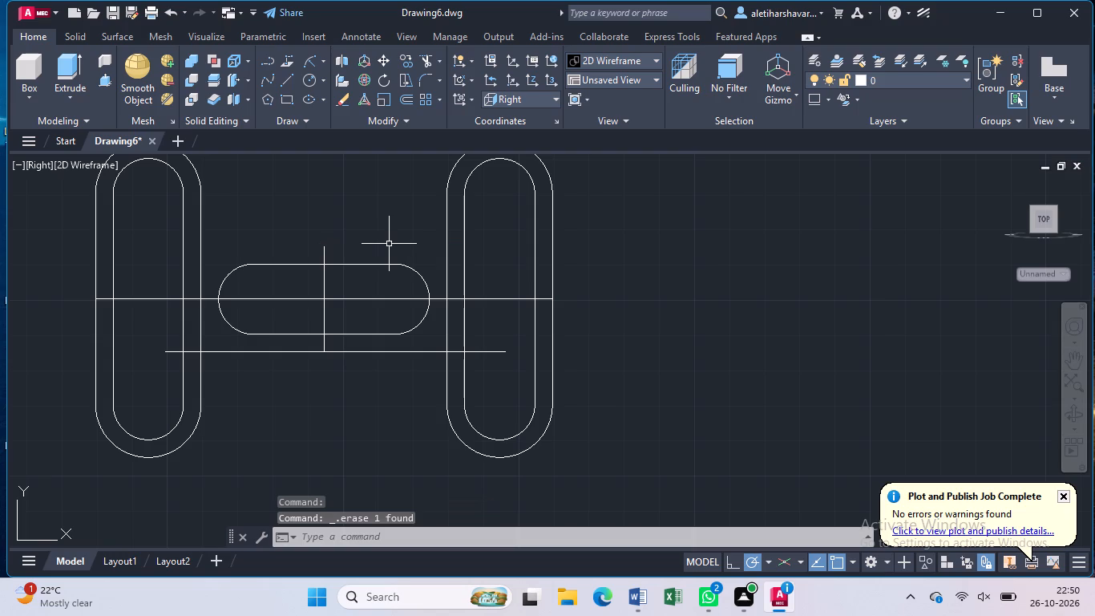
Draw a horizontal line through the upper end of the vertical centre line, reaching into the inner slots of both uprights.
key("l")
key("Return")
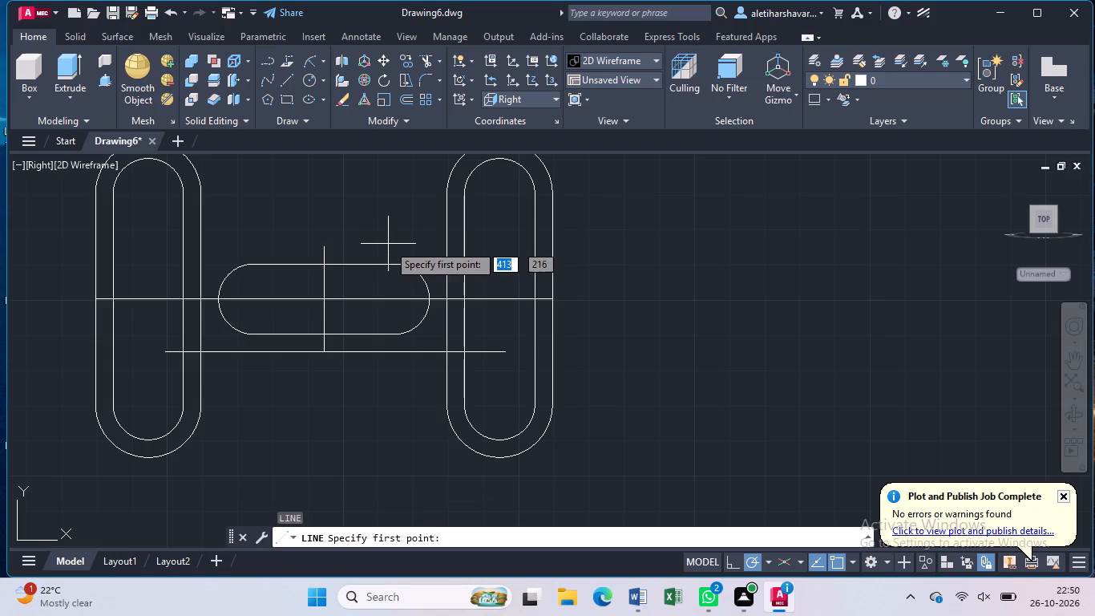
left_click(328, 245)
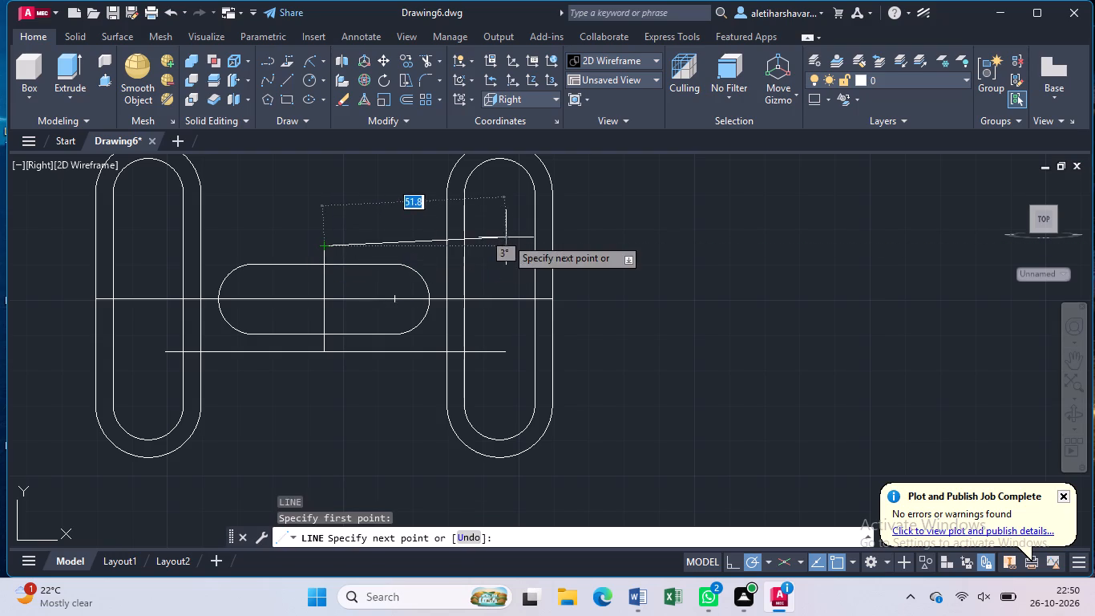
left_click(509, 253)
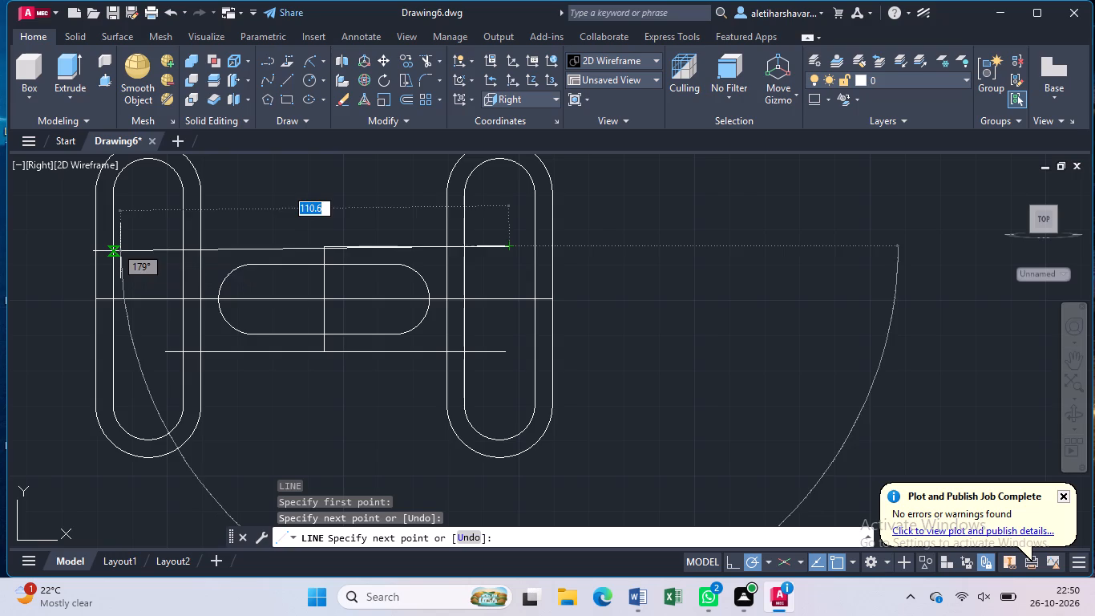
left_click(129, 250)
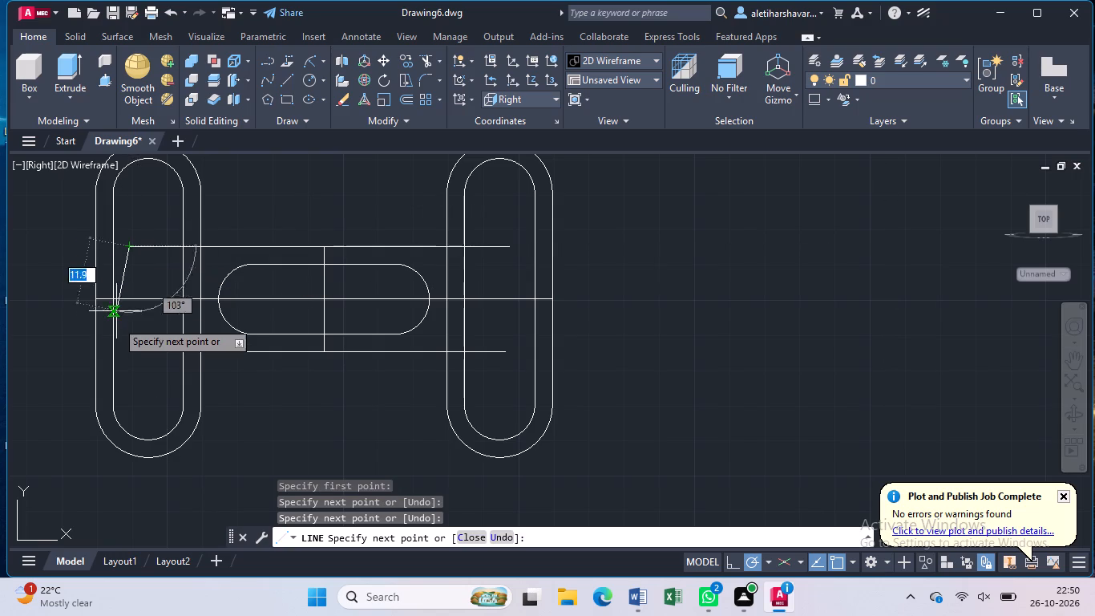
key("Escape")
Trim the upper and lower horizontal connecting lines back to the outer outline of the left-hand upright.
type("tr")
key("Return")
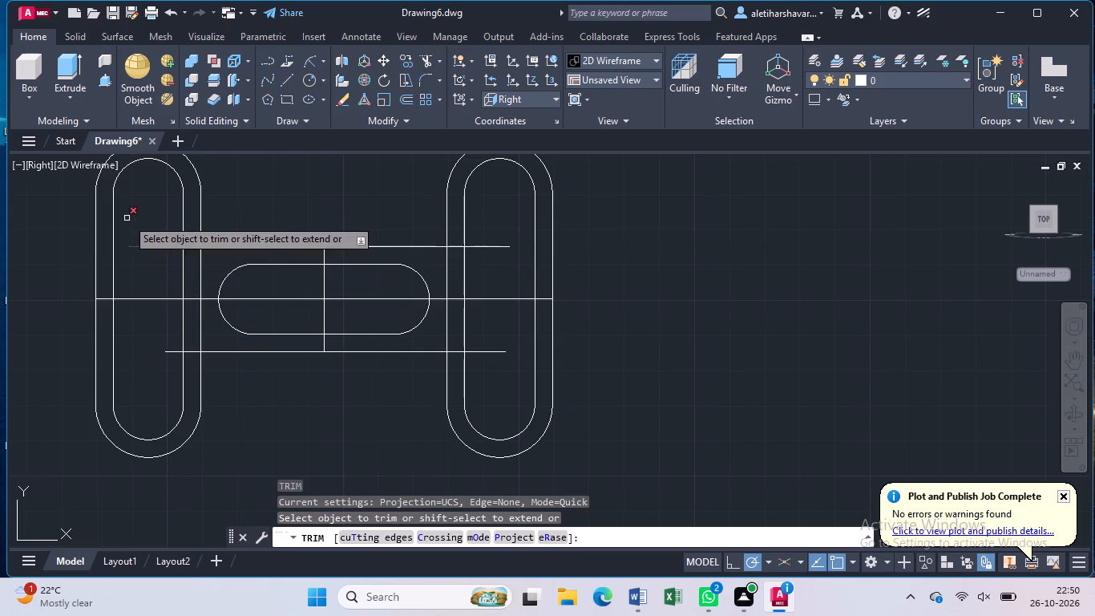
left_click(147, 246)
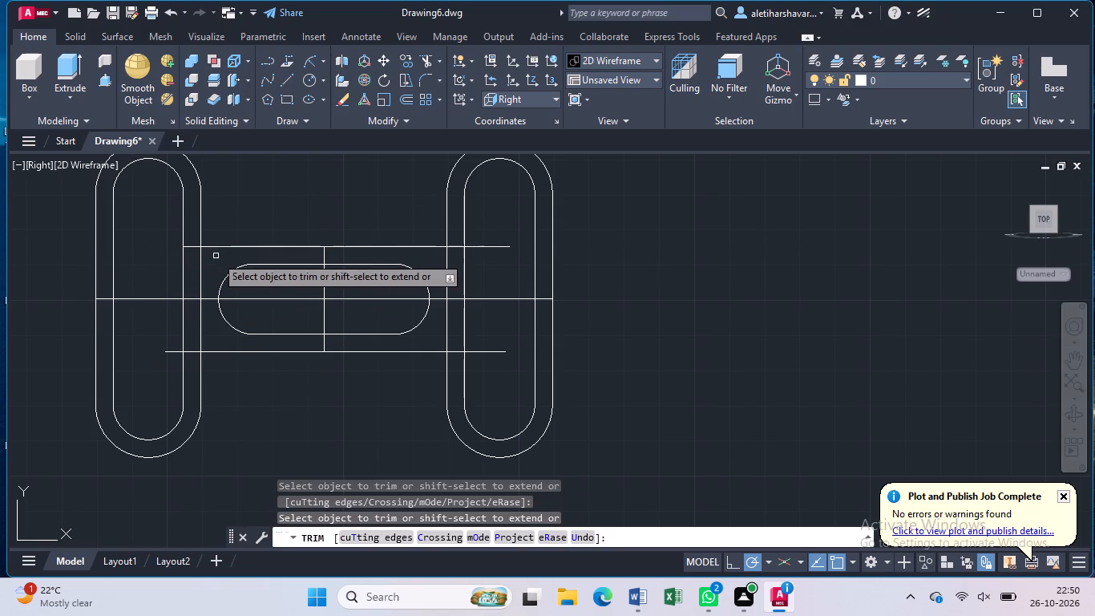
left_click(196, 247)
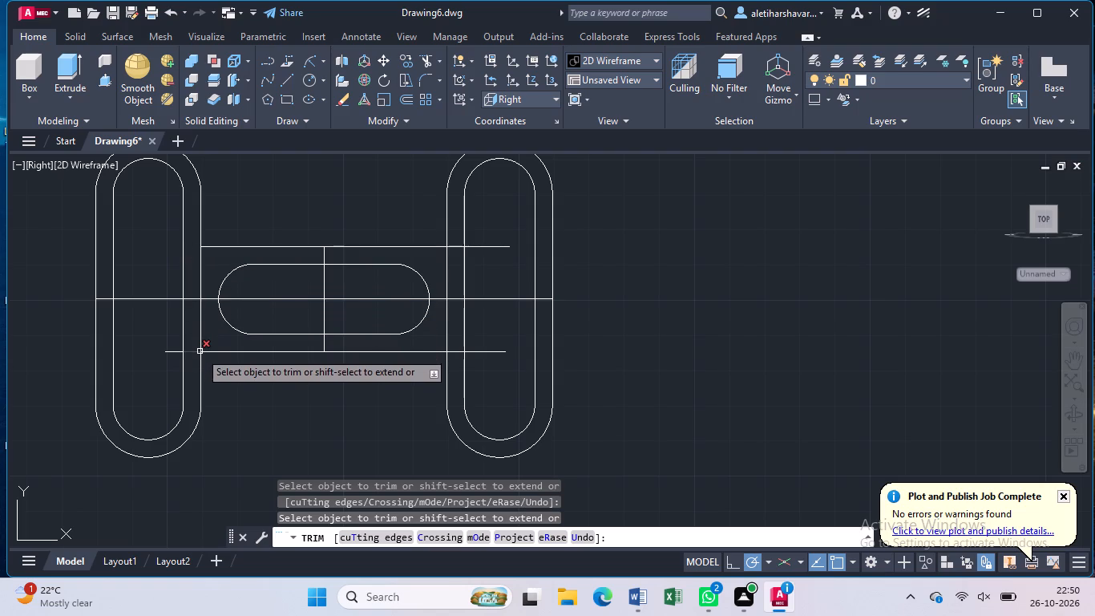
left_click(194, 354)
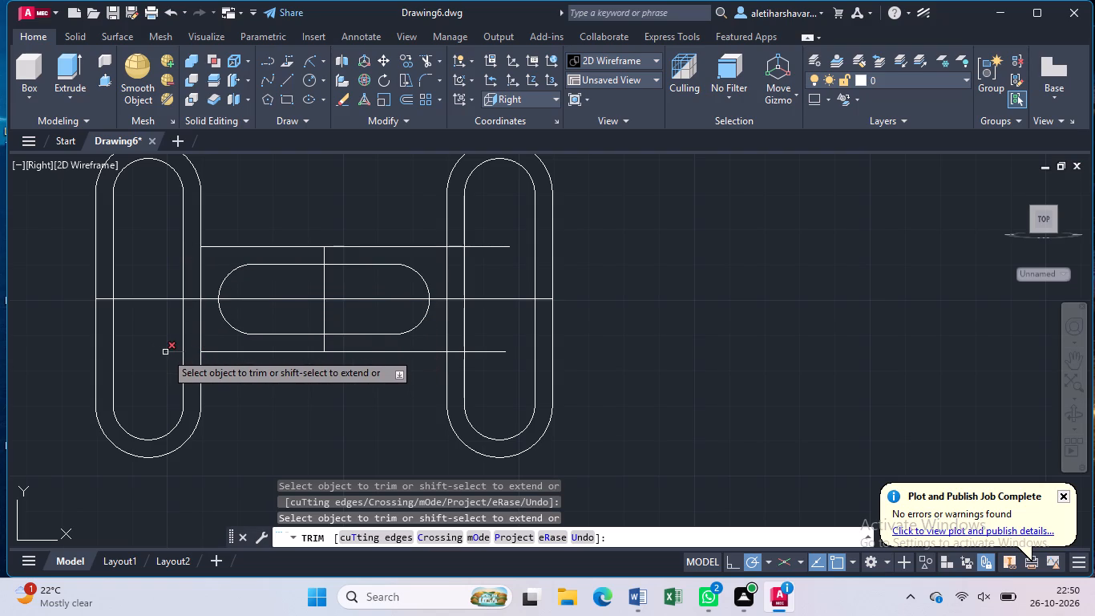
left_click(166, 352)
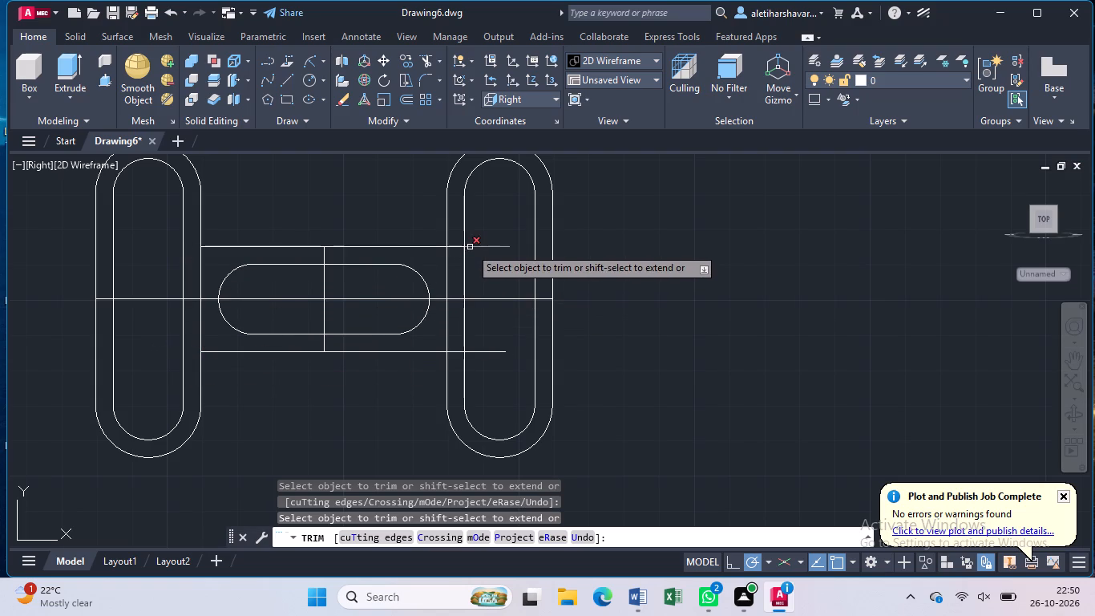
Trim the lower connecting line back to the right-hand upright's outer outline, and the upper one out of its inner slot.
left_click(470, 247)
left_click(470, 246)
left_click(470, 246)
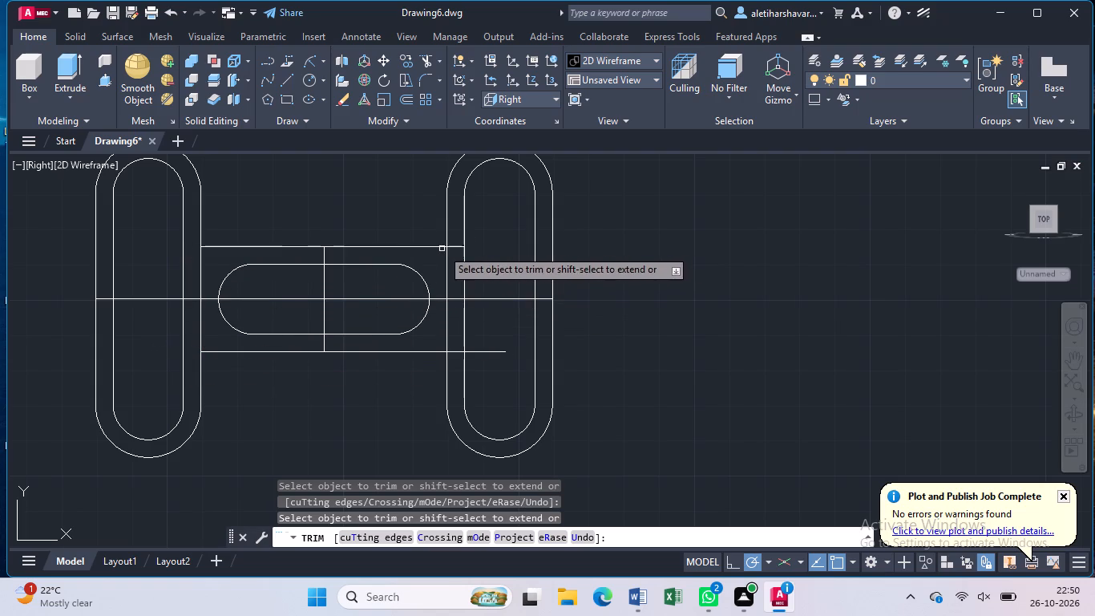
left_click(457, 249)
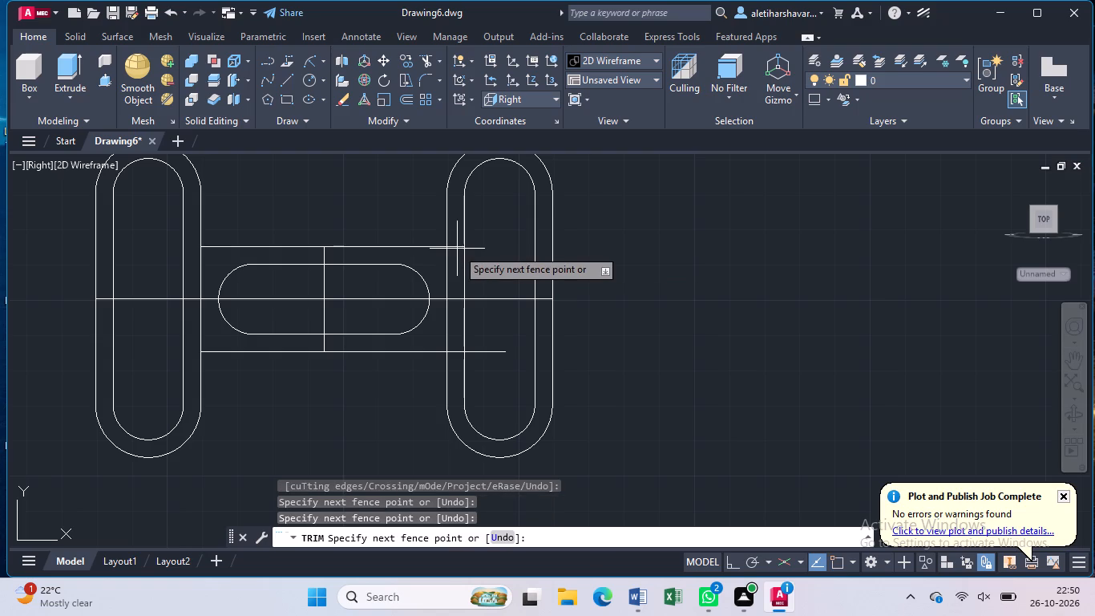
left_click(455, 246)
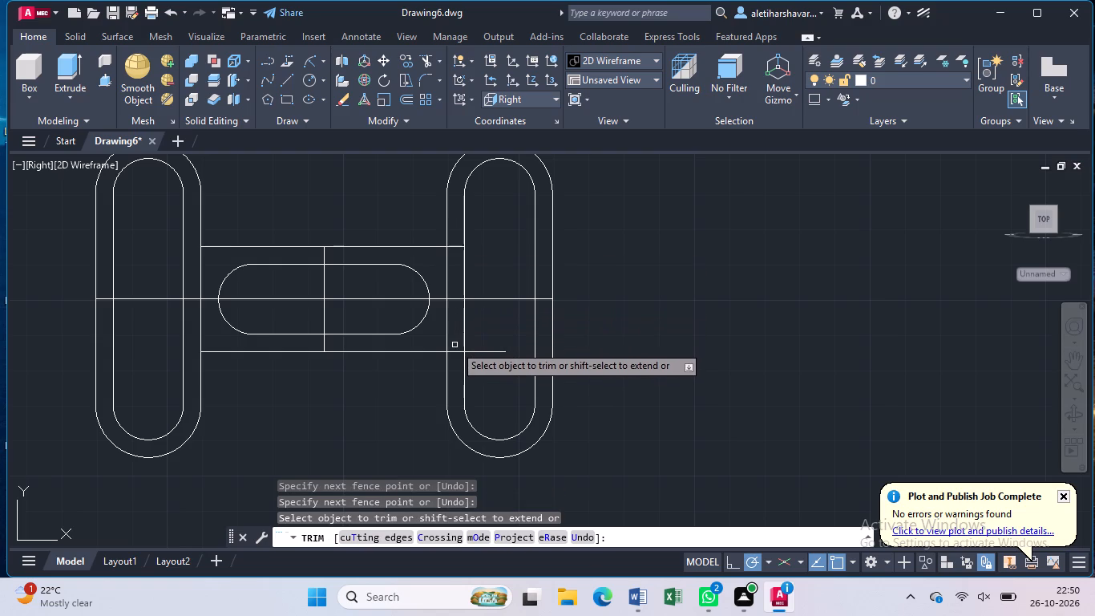
left_click(455, 354)
left_click(454, 354)
left_click(454, 354)
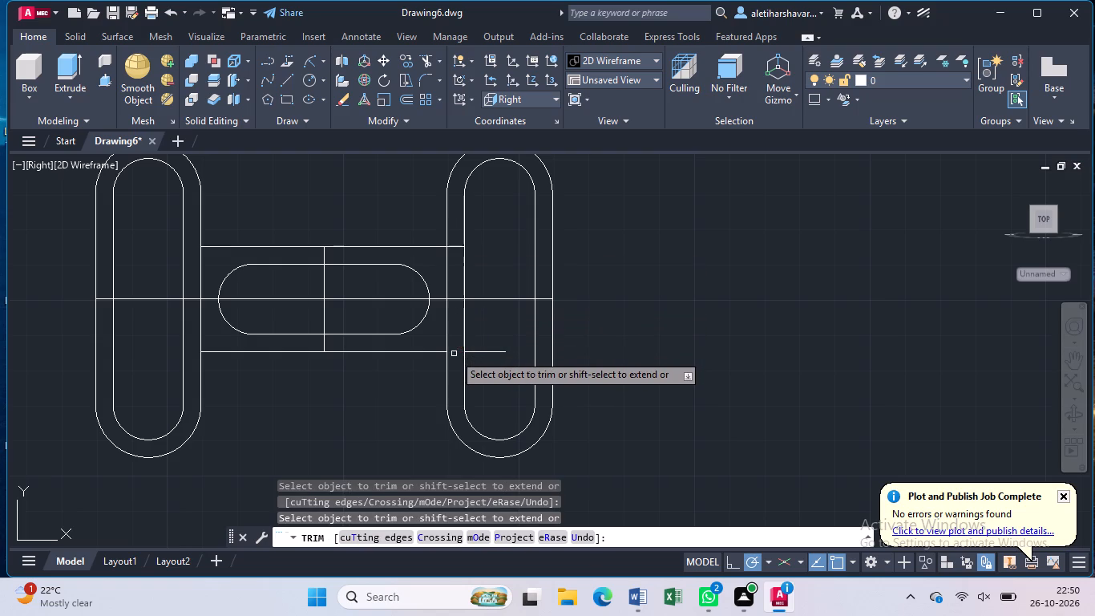
left_click(481, 351)
left_click(481, 351)
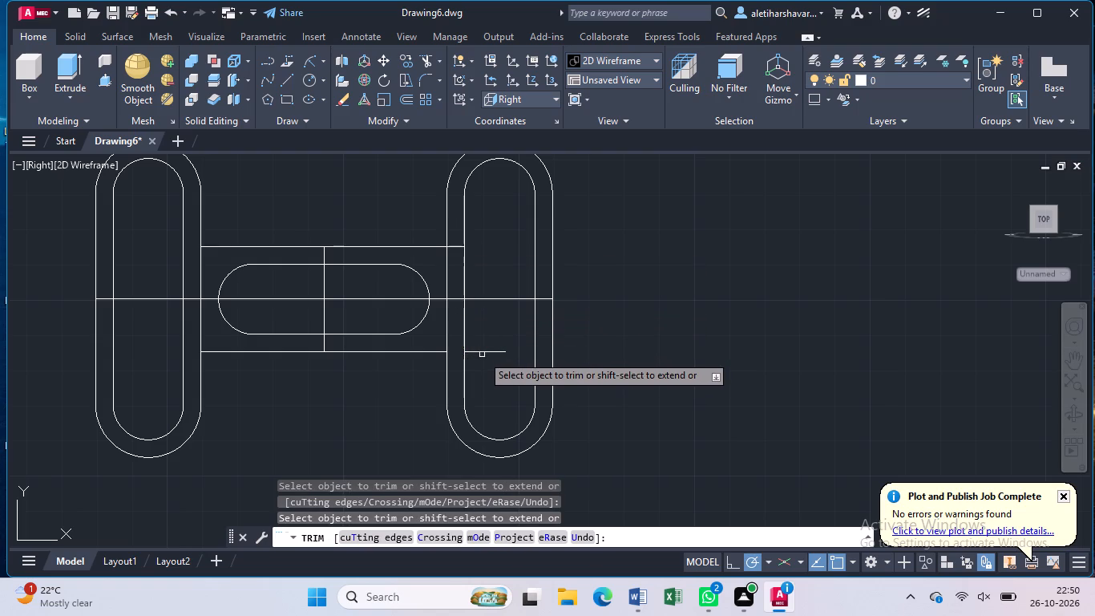
left_click(482, 355)
left_click(482, 350)
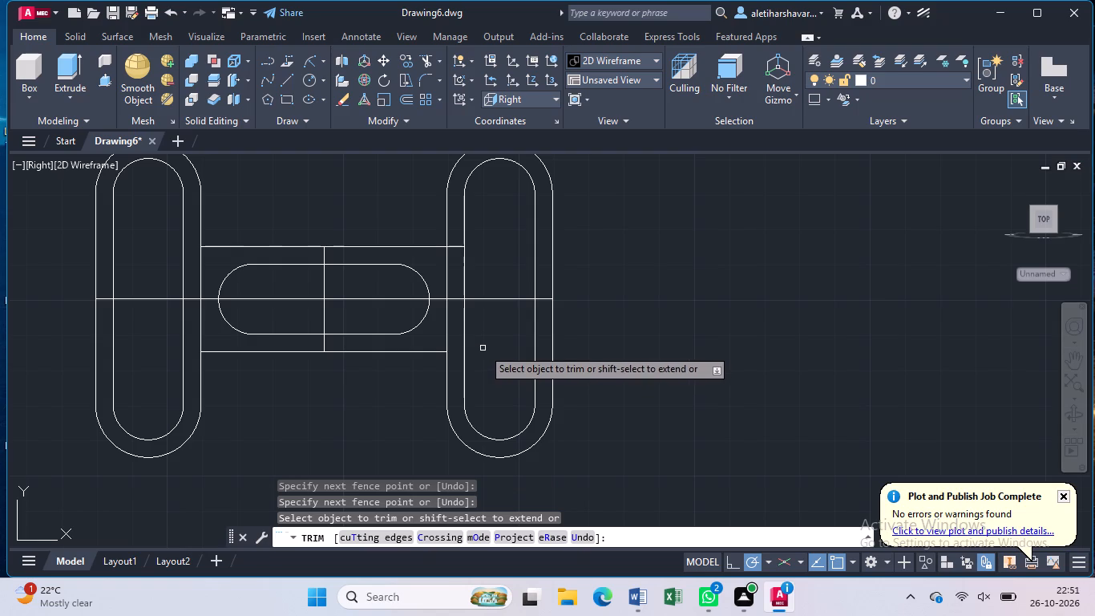
Trim the base line across the right-hand upright, and the upper connecting line's leftover between the upright's two outlines.
double_click(509, 298)
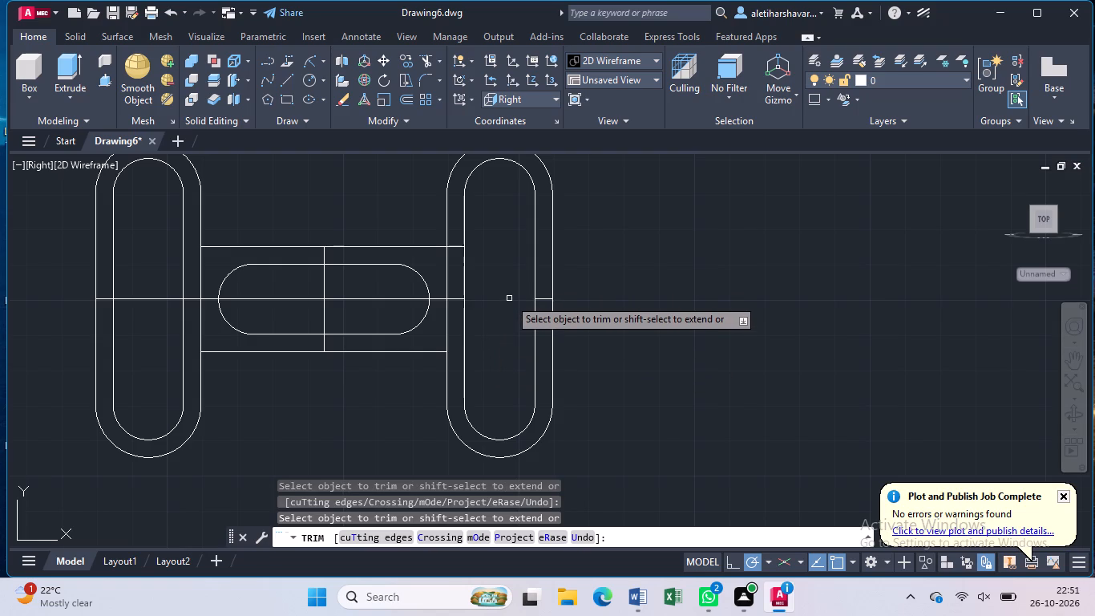
left_click(545, 301)
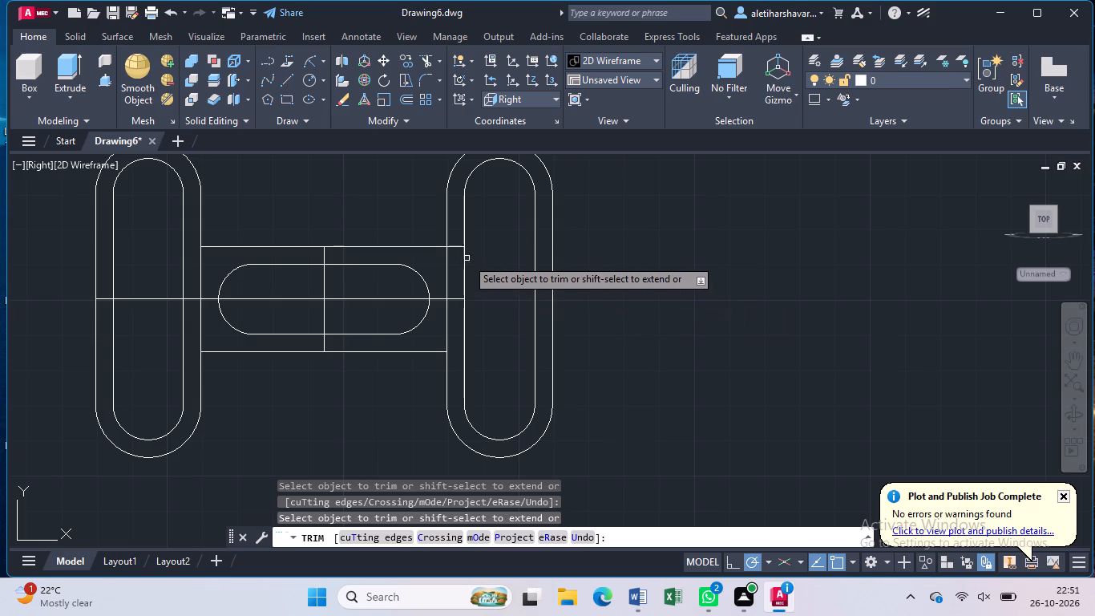
left_click(453, 248)
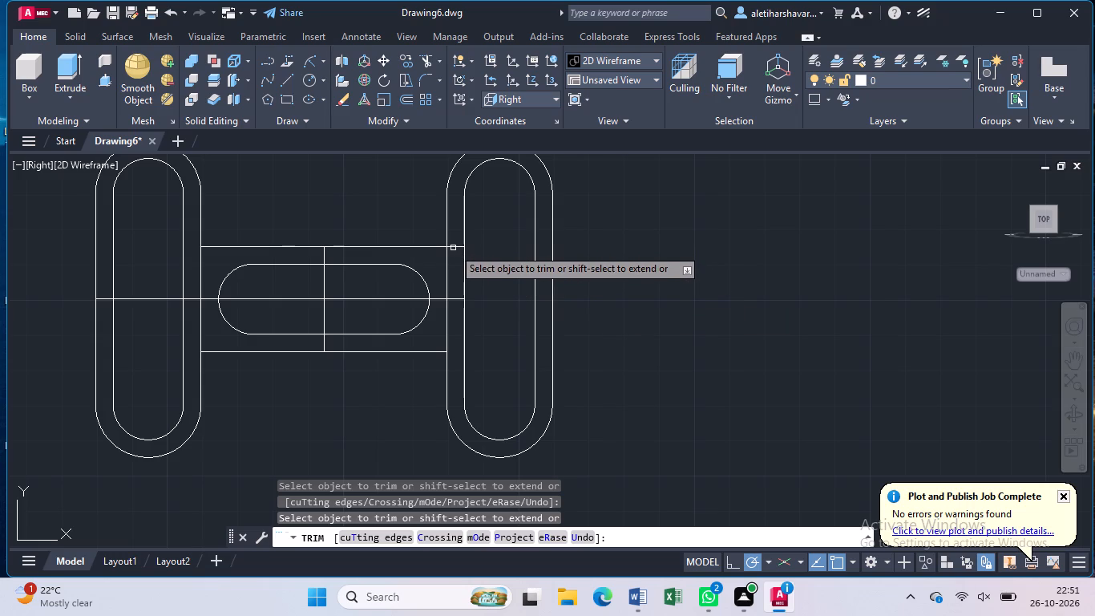
left_click(453, 248)
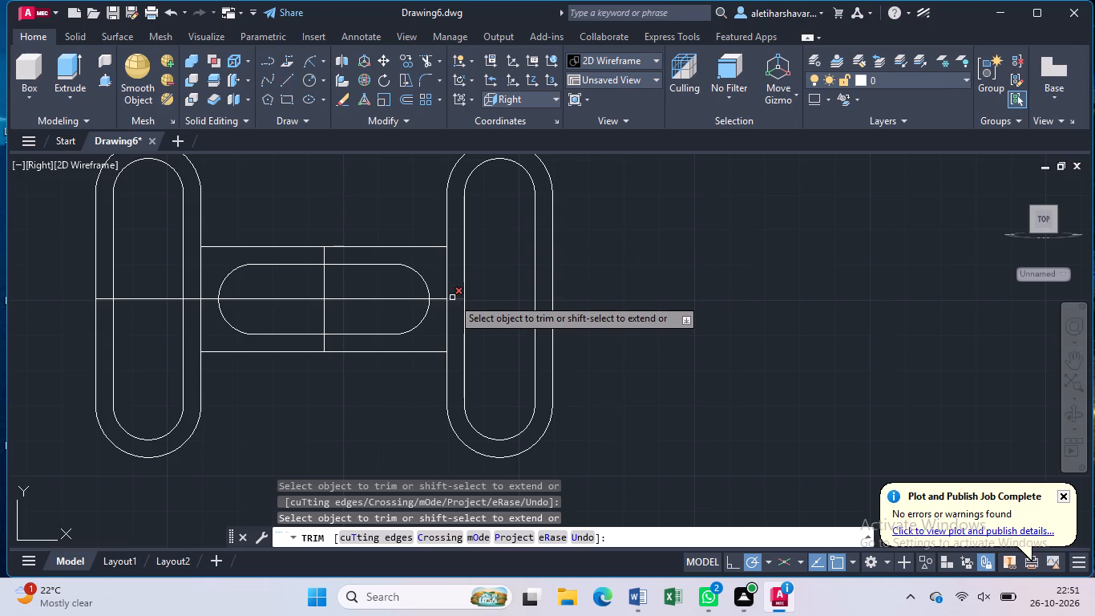
double_click(452, 298)
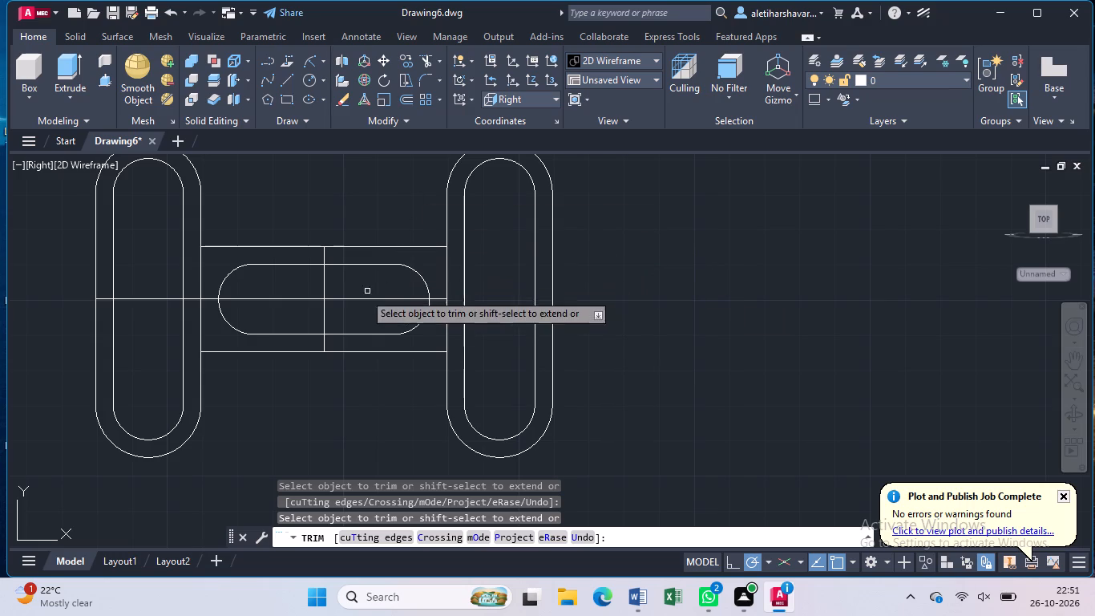
Trim away the web's vertical centre line and the horizontal centre line from it to the right-hand upright.
left_click(323, 293)
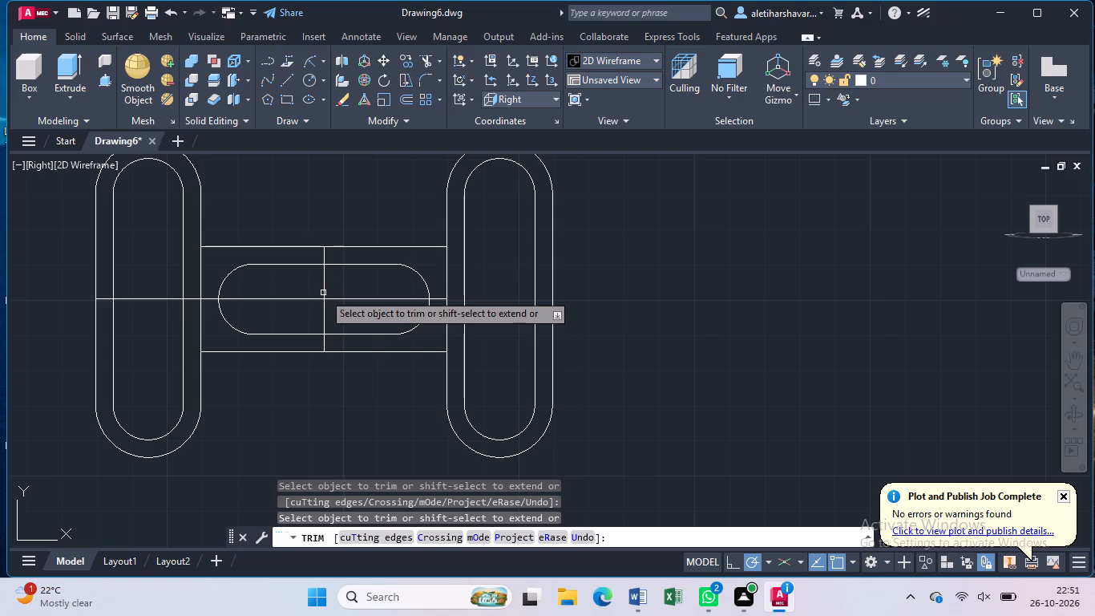
double_click(323, 293)
triple_click(325, 257)
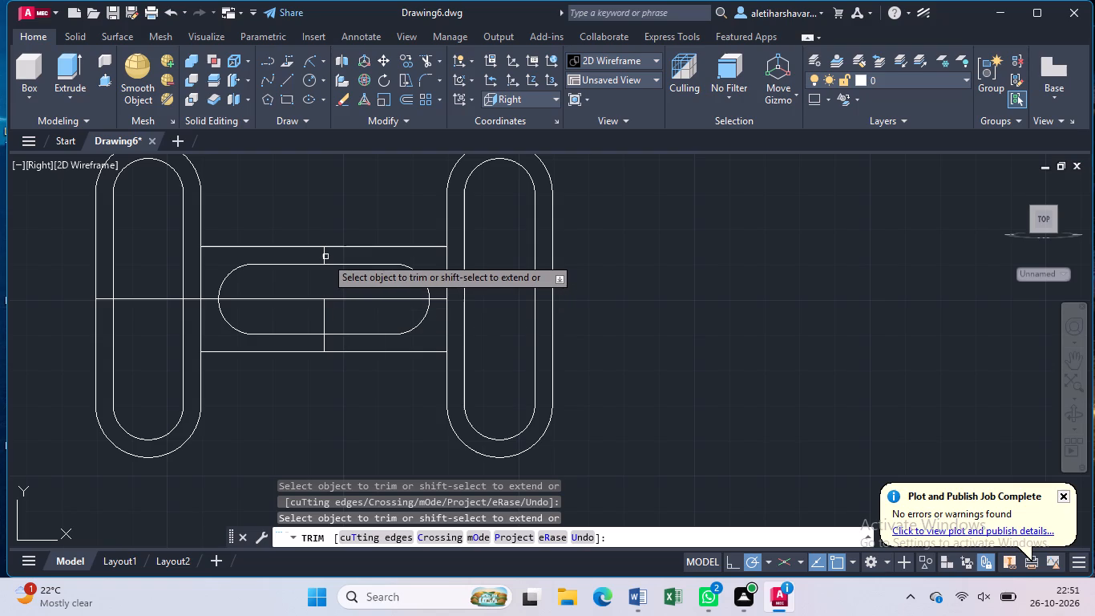
double_click(368, 300)
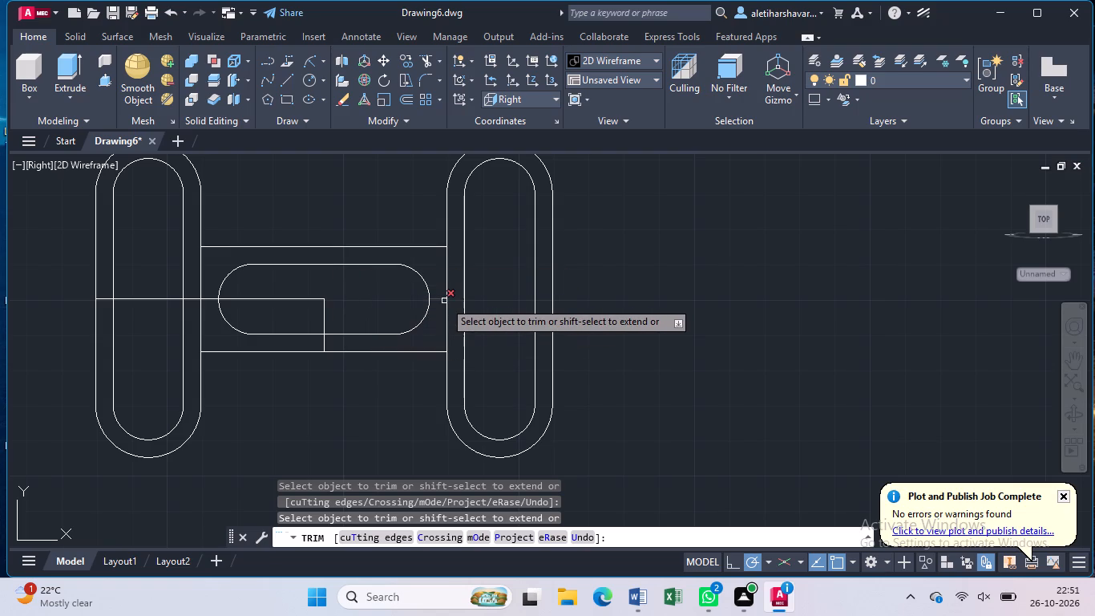
left_click(443, 300)
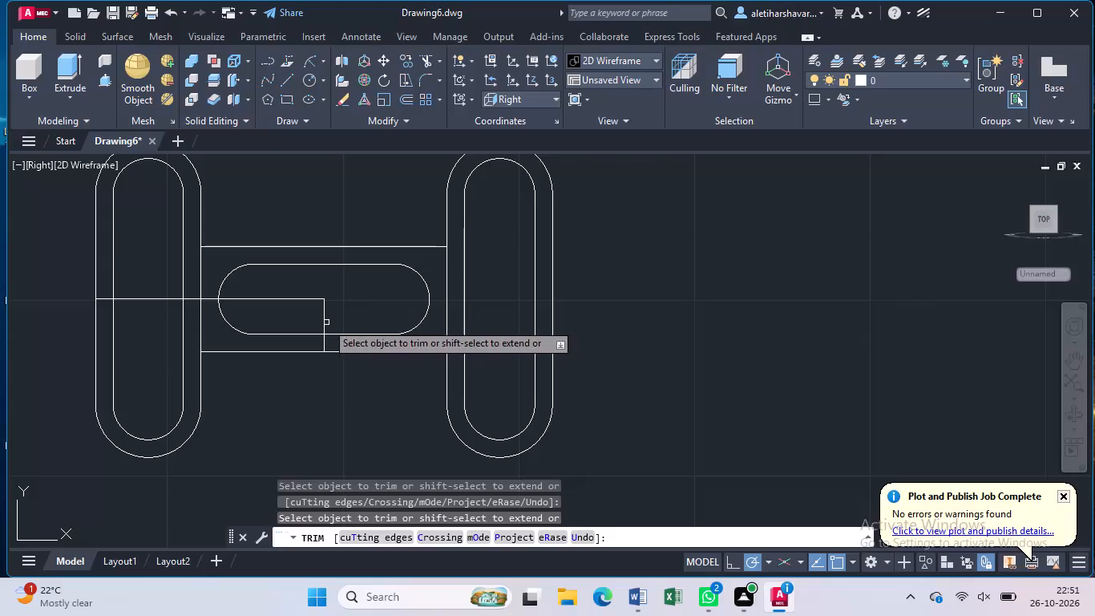
left_click(324, 319)
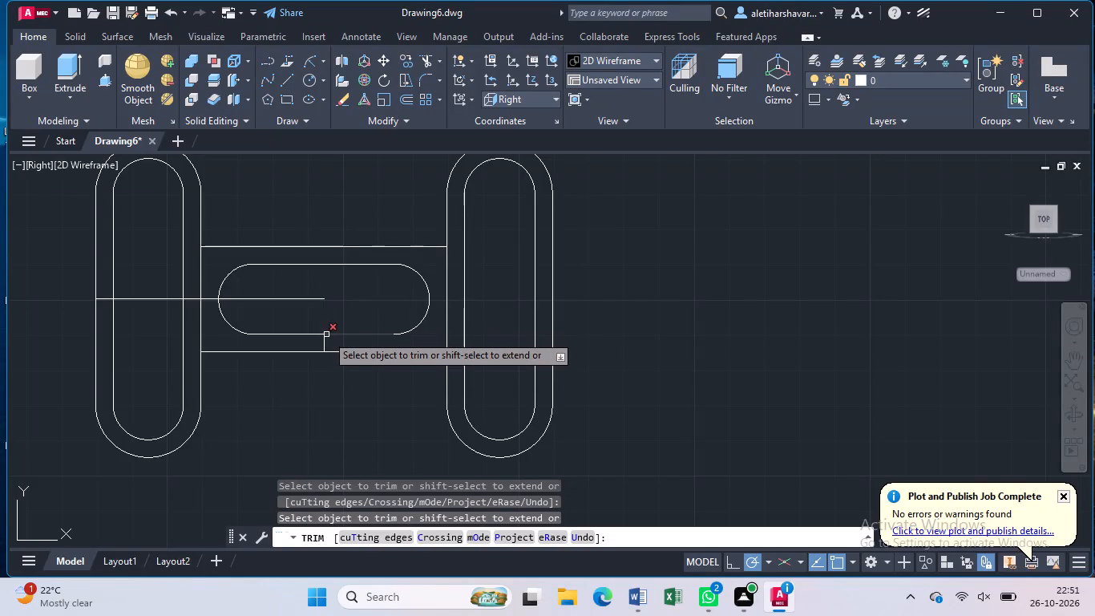
left_click(325, 343)
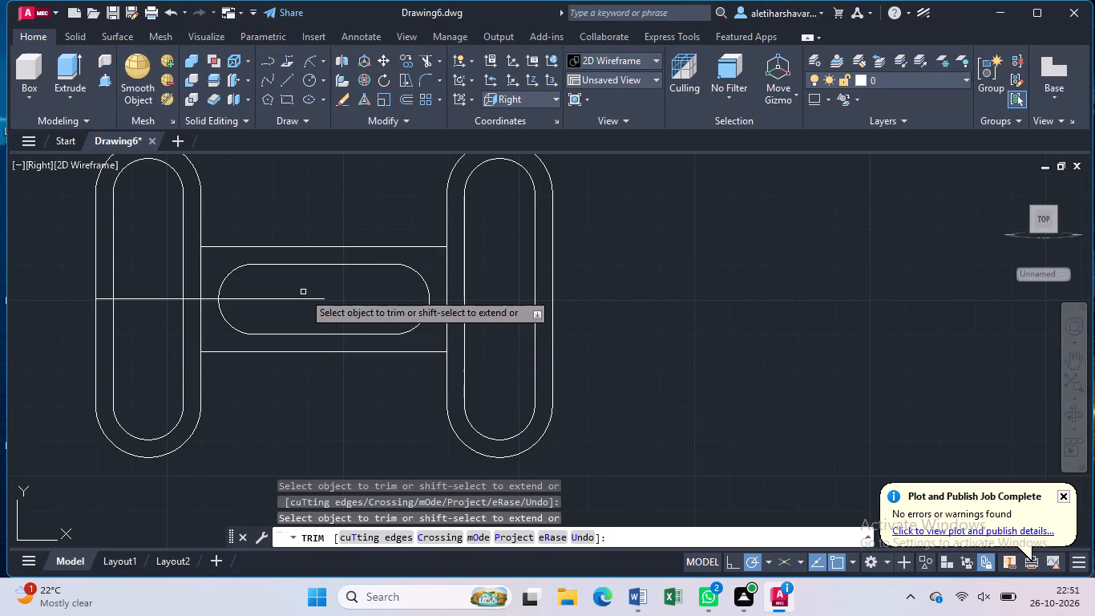
Trim away the rest of the horizontal centre line, inside the web slot and across the left-hand upright.
left_click(305, 297)
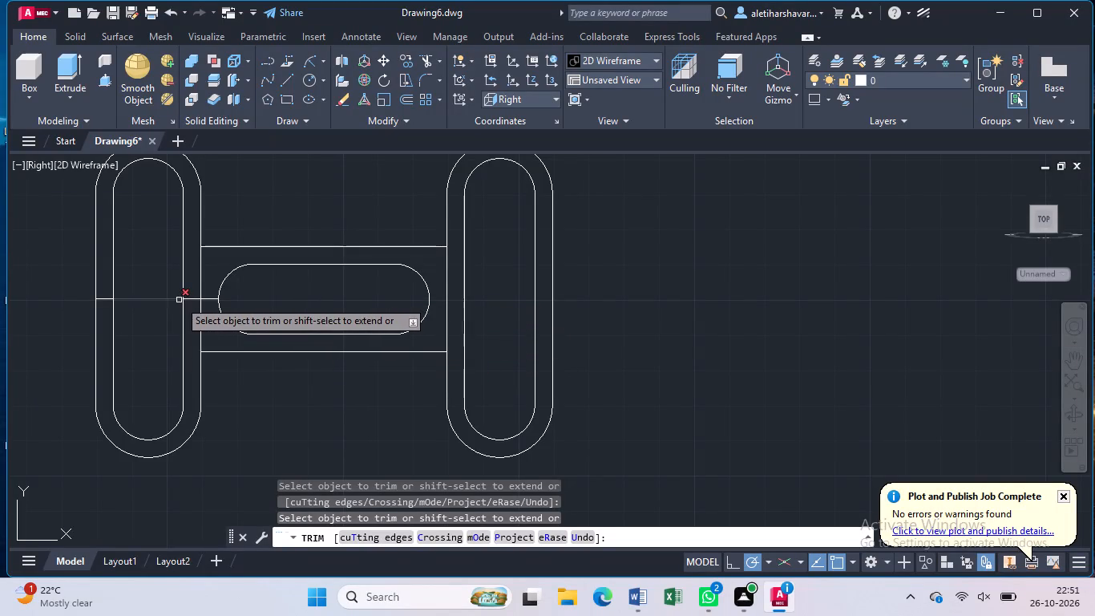
left_click(177, 300)
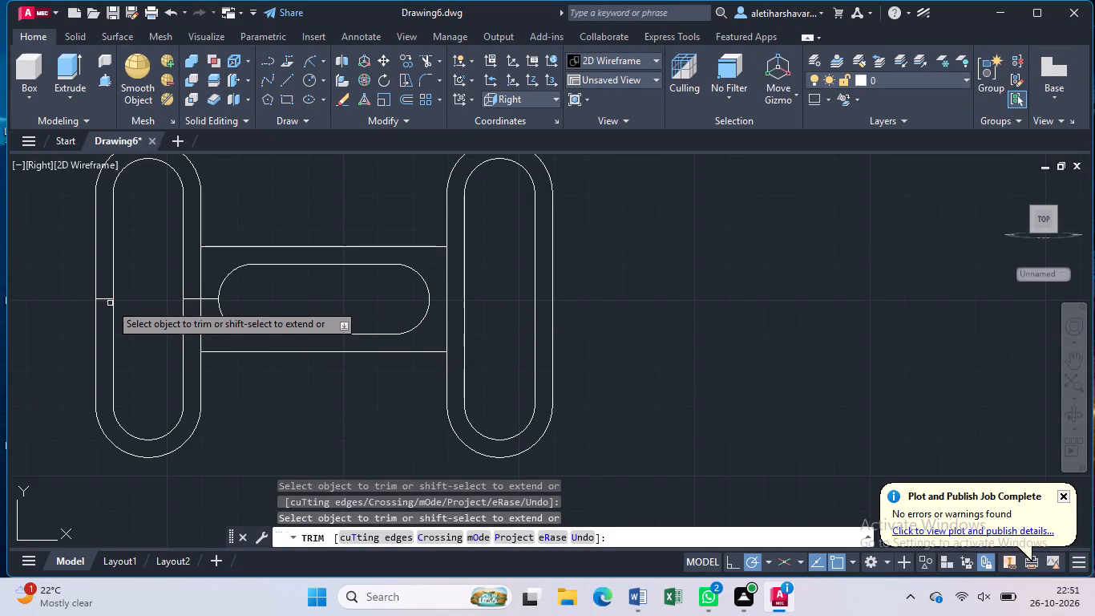
left_click(105, 299)
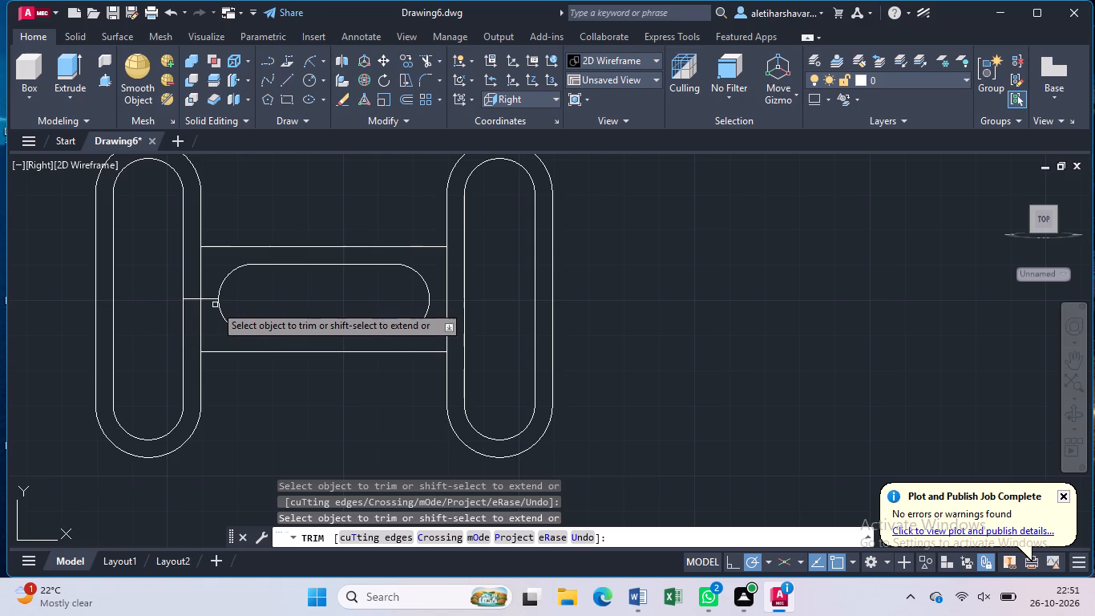
left_click(208, 299)
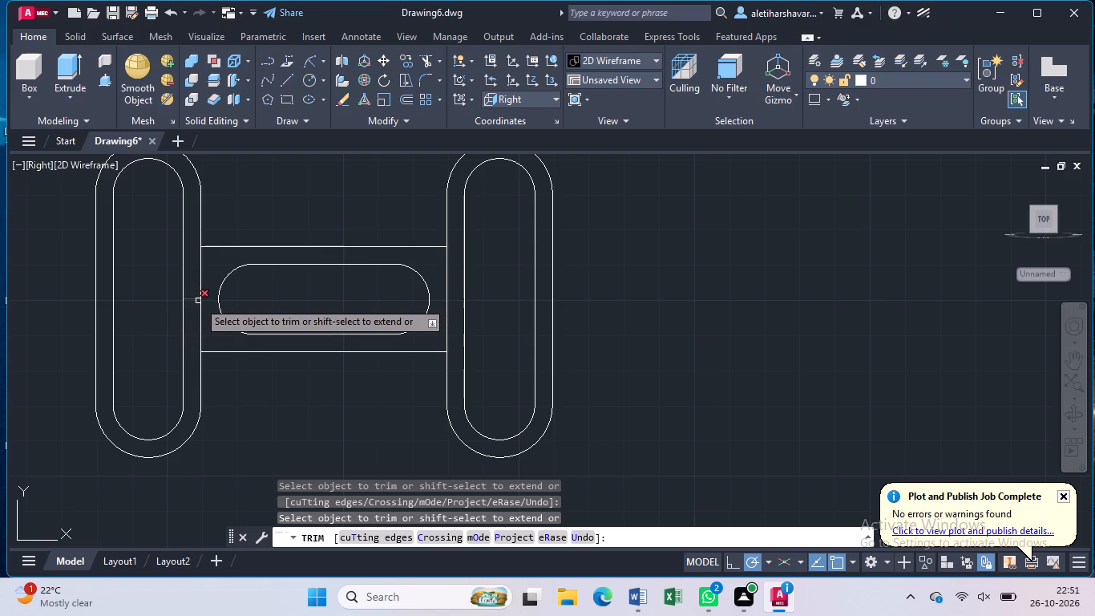
left_click(189, 299)
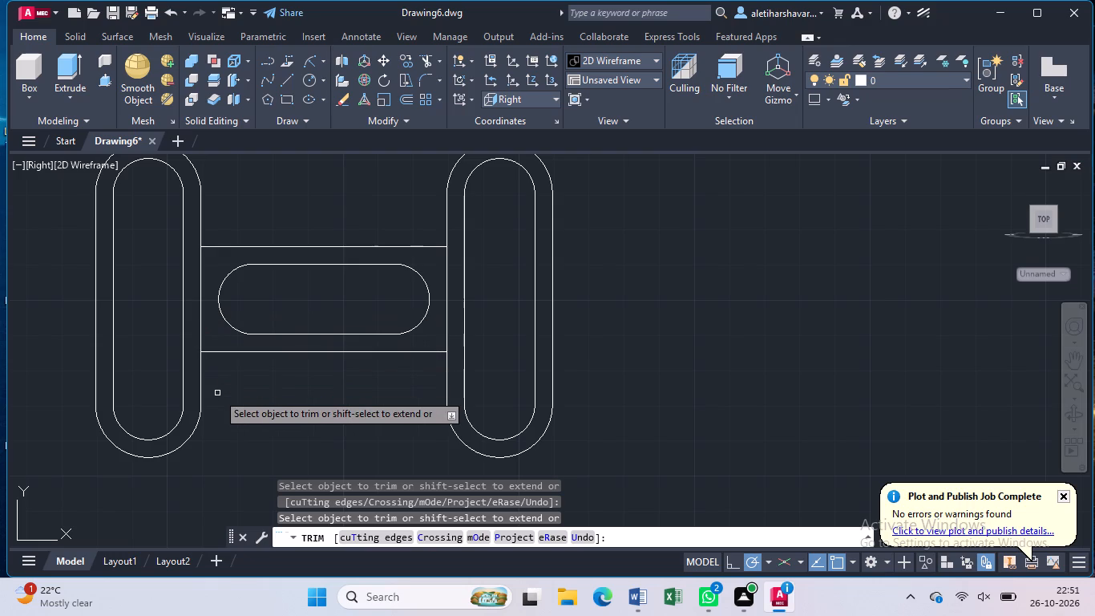
key("Escape")
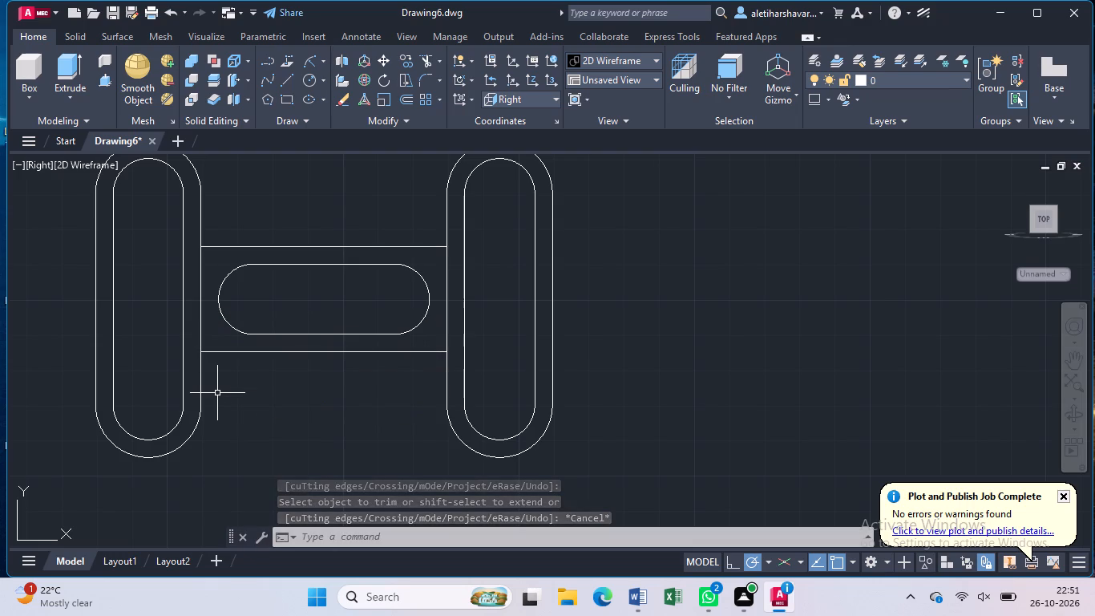
Join all the curves of the uprights, the web and the web slot into polylines.
scroll(217, 393, "down", 2)
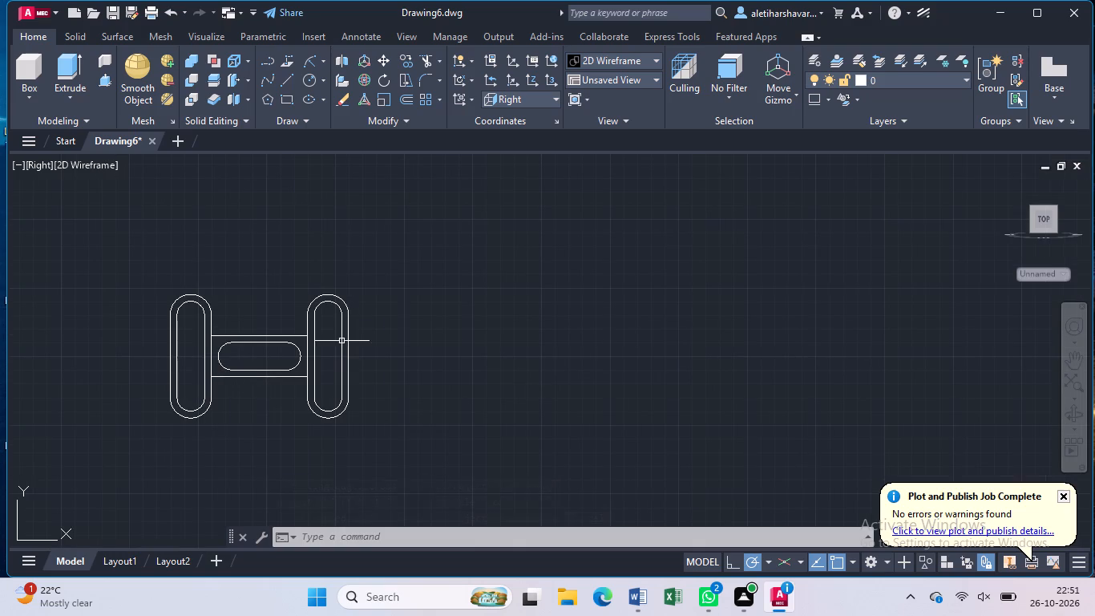
left_click(409, 278)
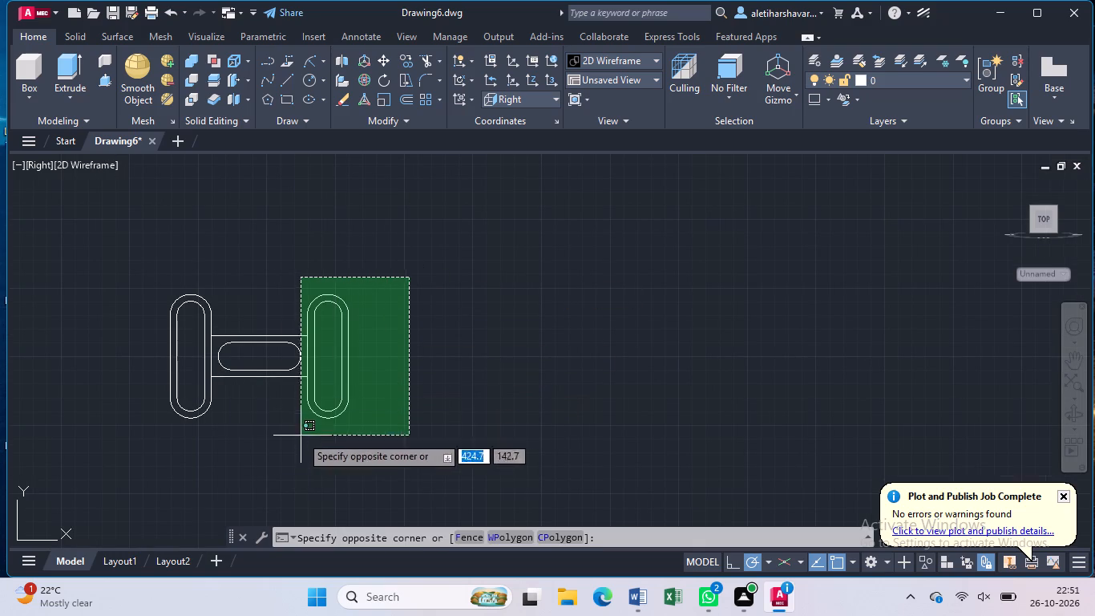
left_click(158, 467)
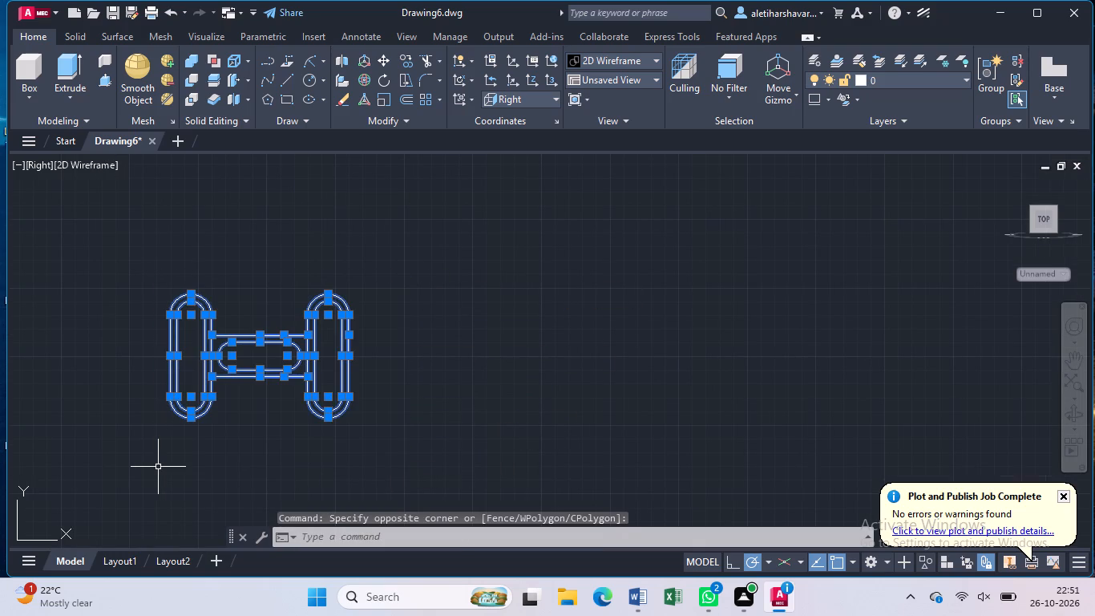
key("j")
key("Return")
Set the visual style to Shaded with edges.
middle_click_drag(218, 448, 230, 428)
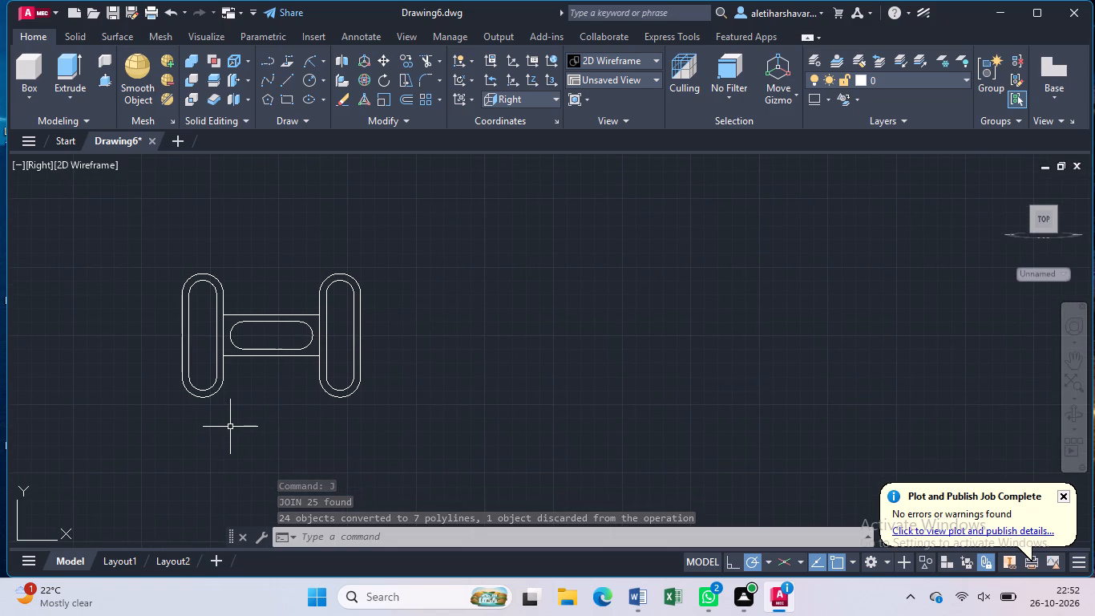
left_click(97, 166)
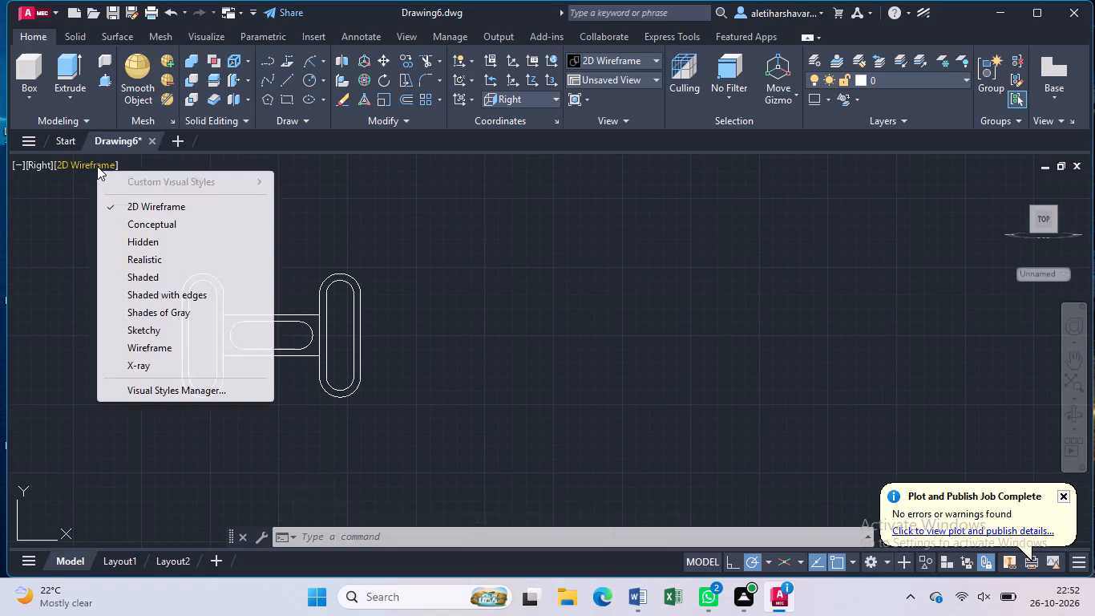
left_click(155, 294)
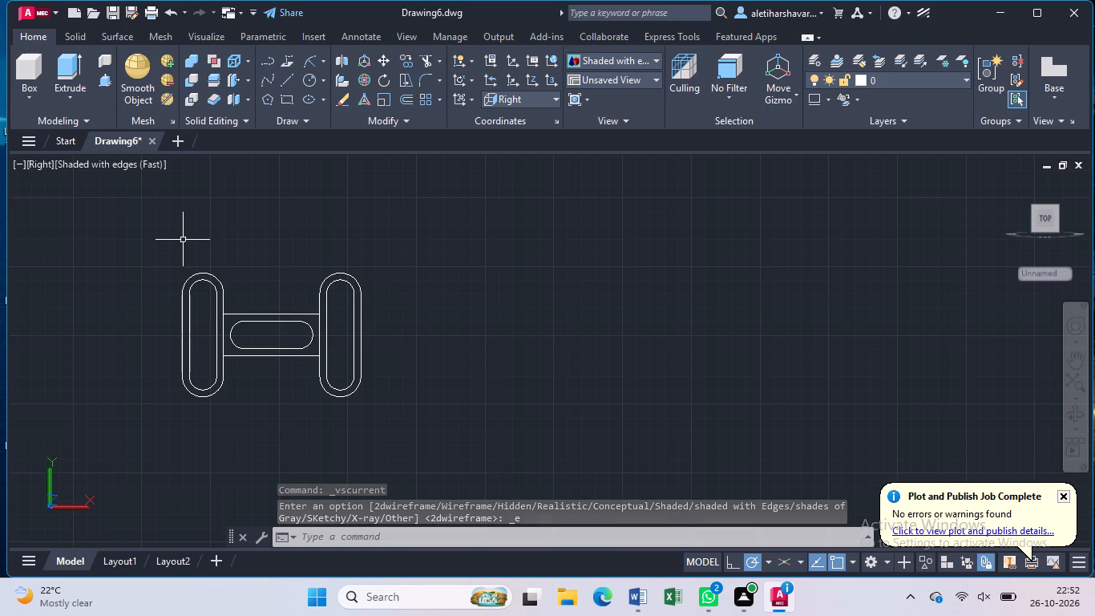
Presspull the area between the outer and inner outlines of the left-hand upright by 50 mm.
left_click(101, 77)
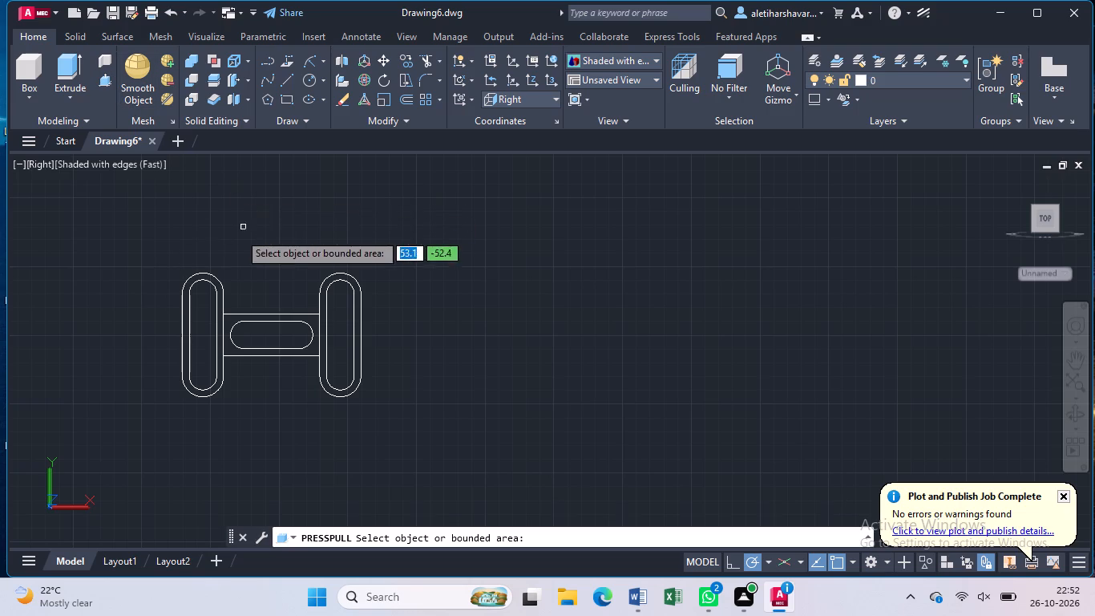
scroll(221, 308, "up", 2)
left_click(221, 308)
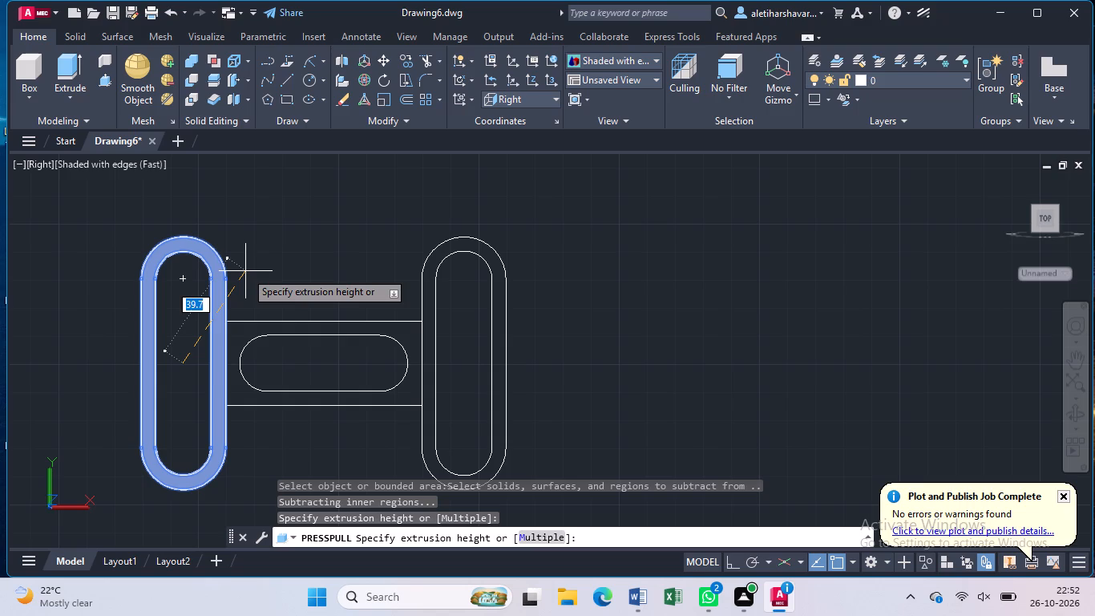
type("50")
key("Return")
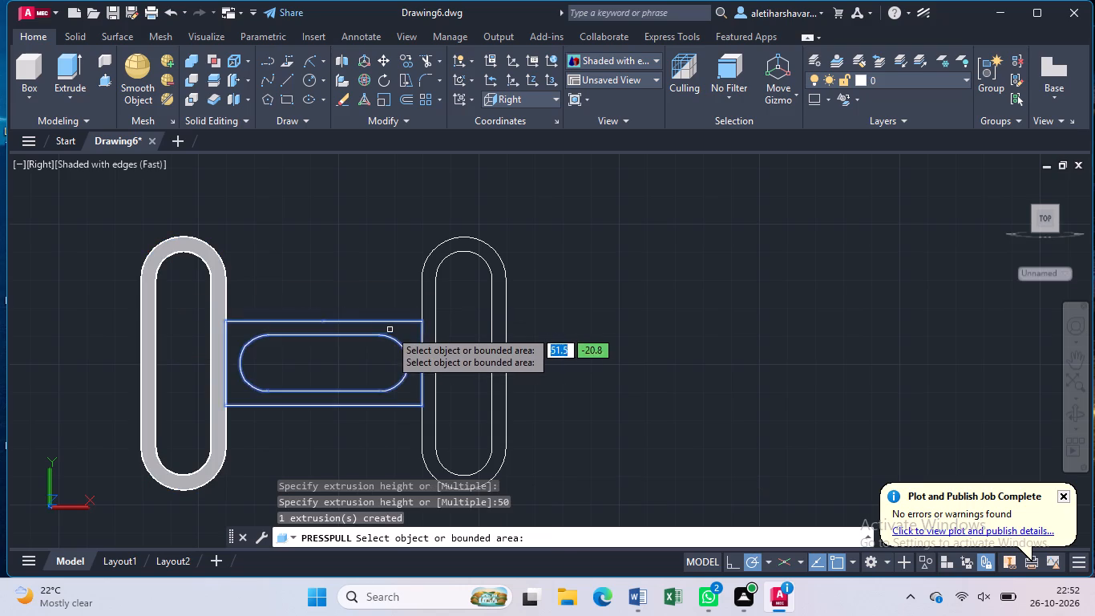
Presspull the area between the outer and inner outlines of the right-hand upright by 50 mm.
left_click(426, 338)
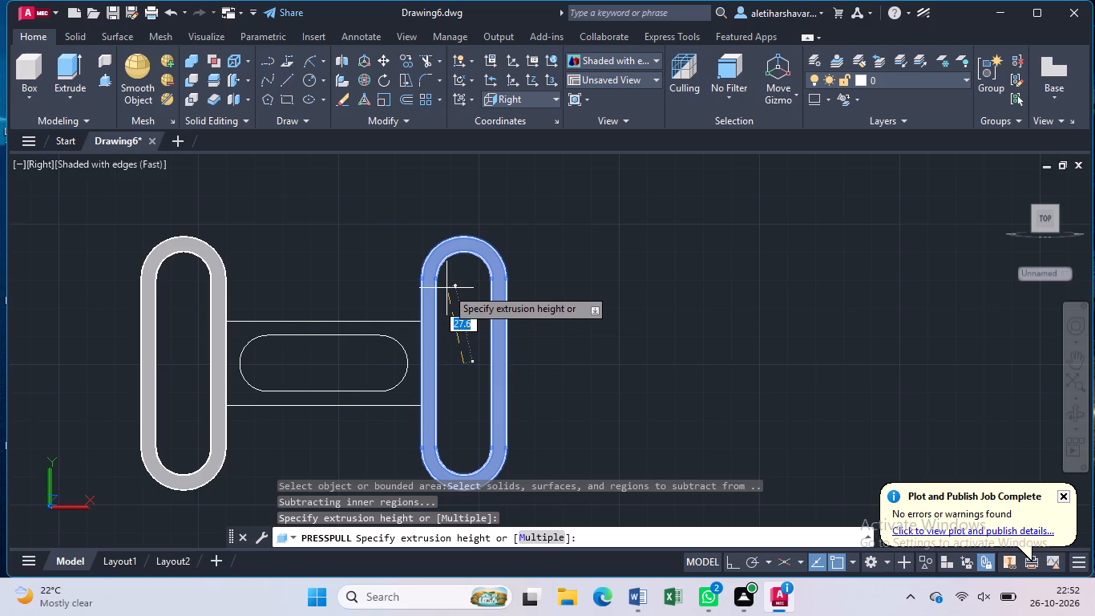
key("5")
key("0")
key("Return")
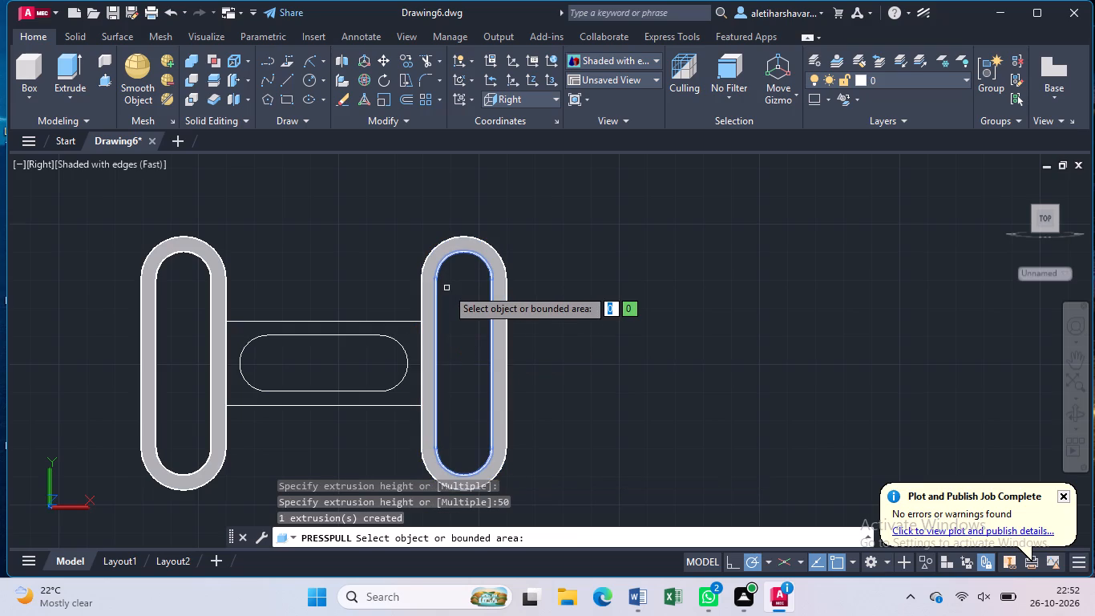
key("Escape")
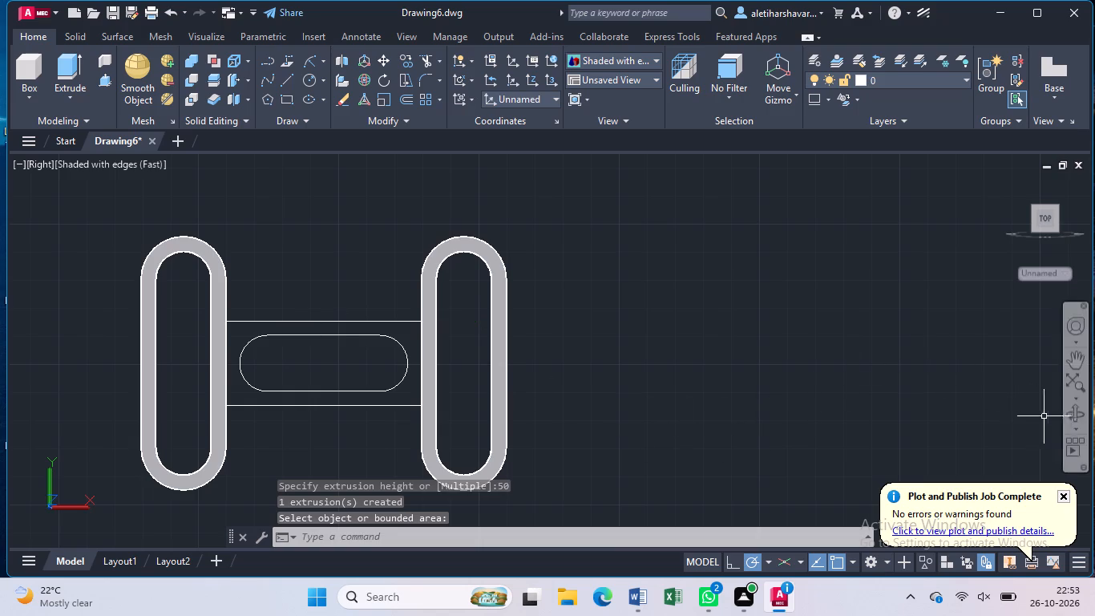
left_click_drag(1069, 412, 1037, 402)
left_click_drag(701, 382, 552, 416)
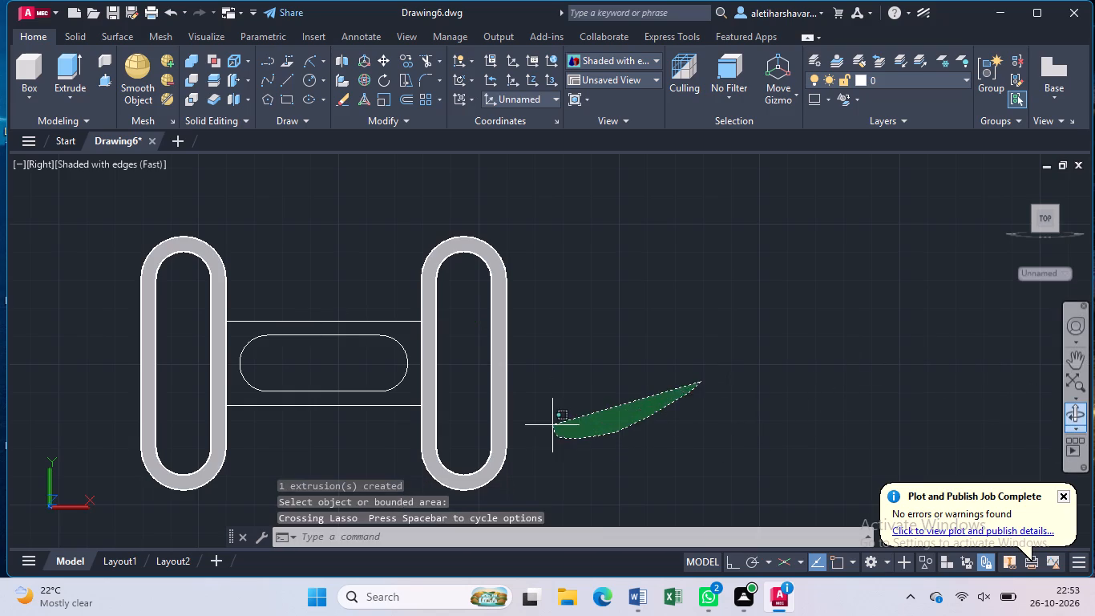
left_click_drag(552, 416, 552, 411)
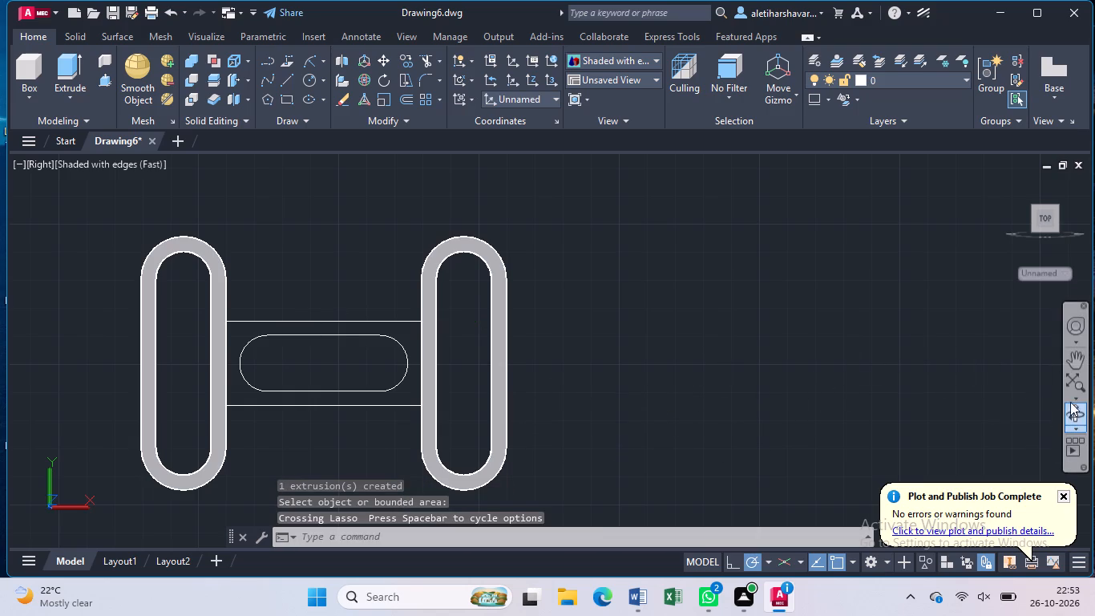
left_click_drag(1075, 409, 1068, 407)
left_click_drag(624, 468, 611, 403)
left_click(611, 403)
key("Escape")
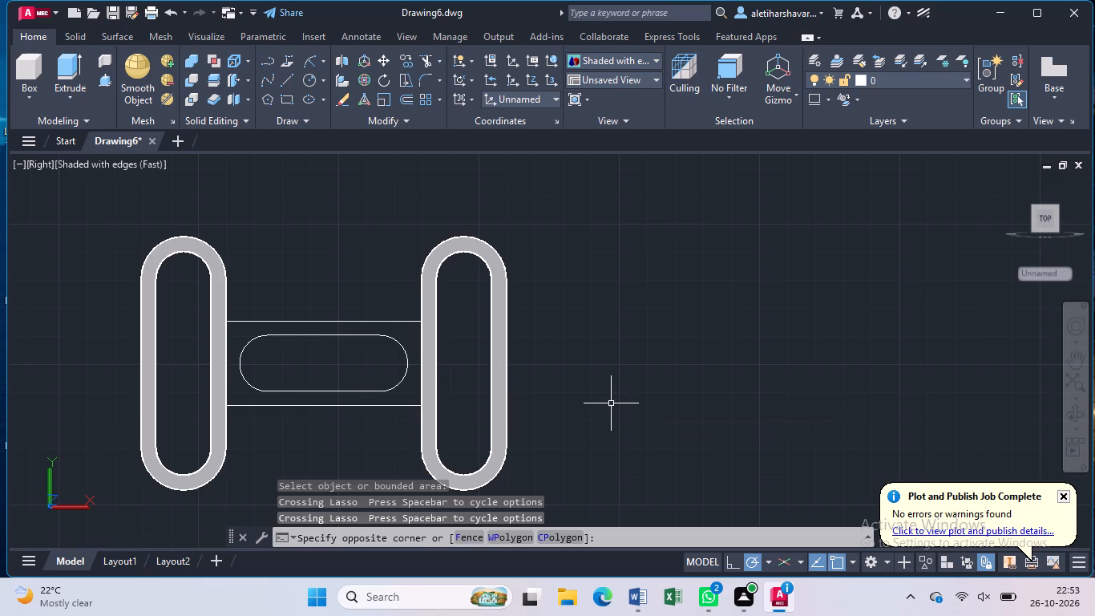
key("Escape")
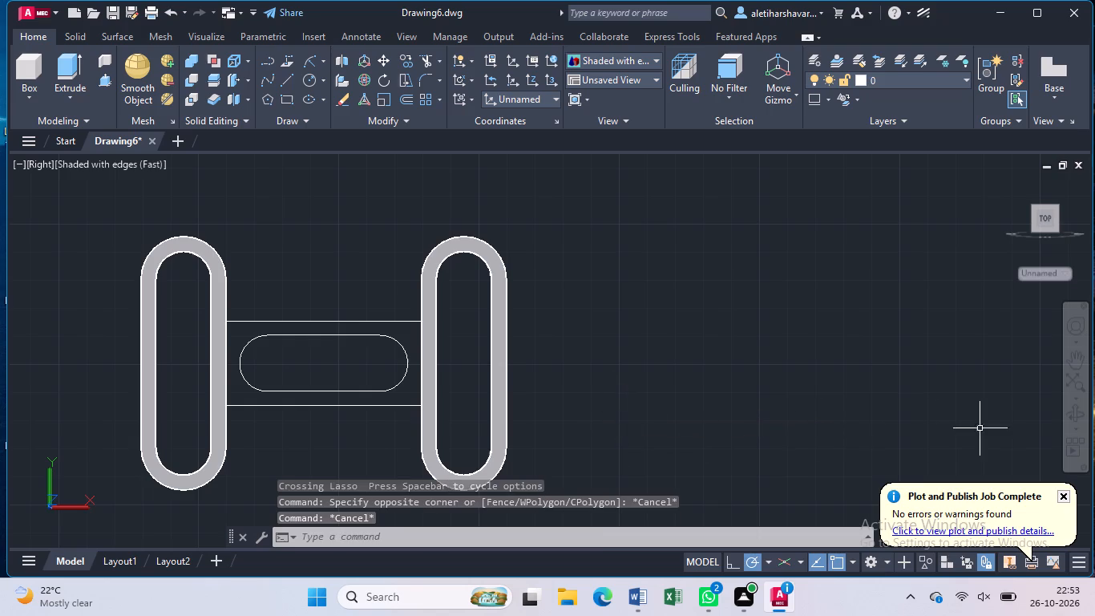
Orbit the model to examine the two extruded uprights and the flat web between them.
left_click(1072, 414)
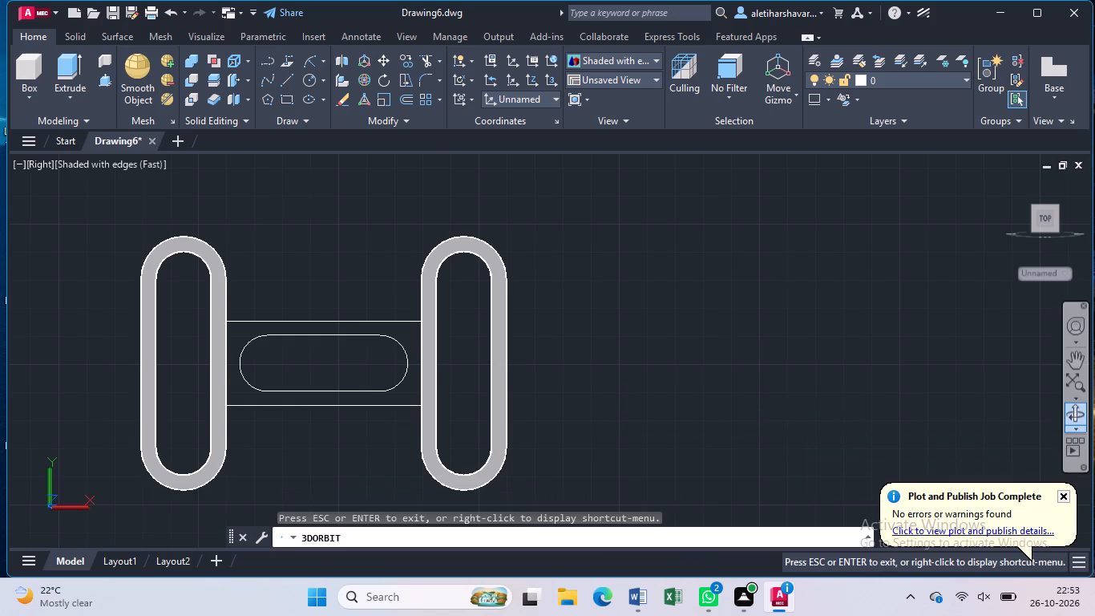
left_click_drag(669, 432, 604, 381)
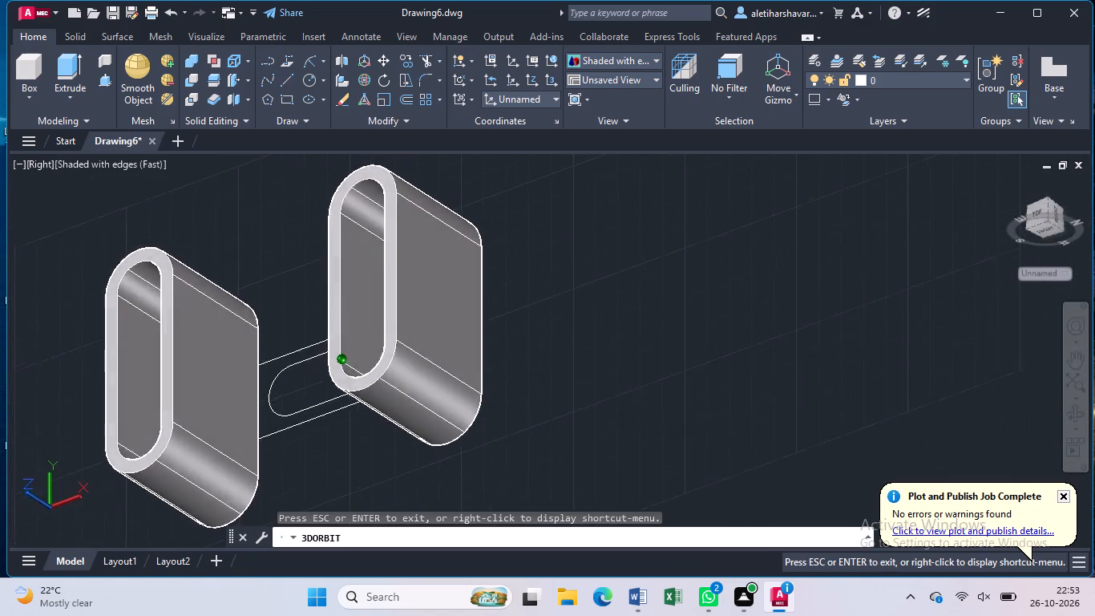
left_click_drag(604, 381, 665, 449)
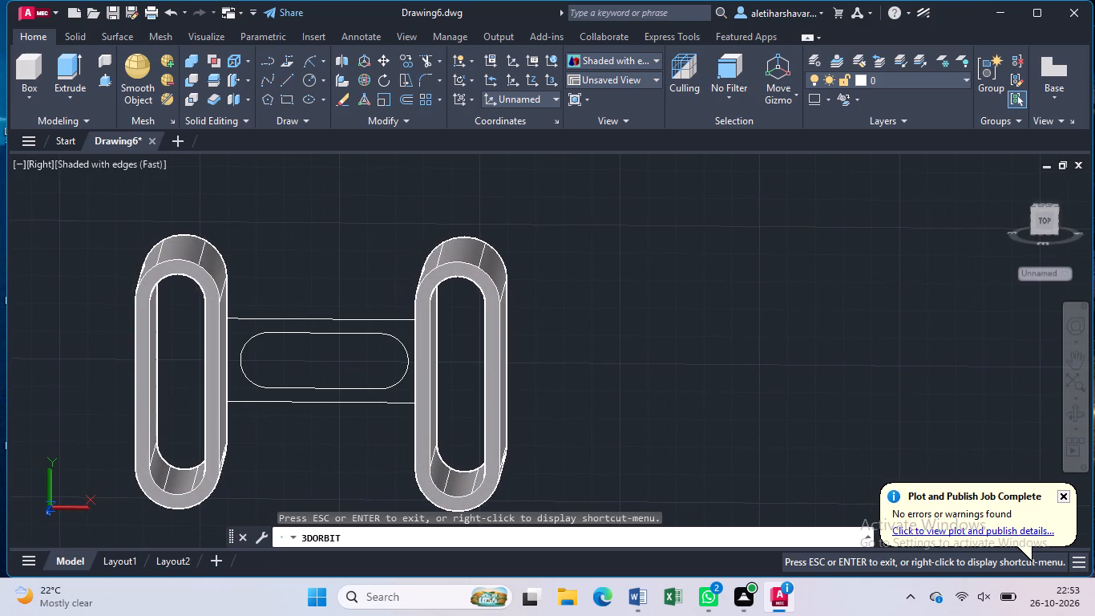
key("Escape")
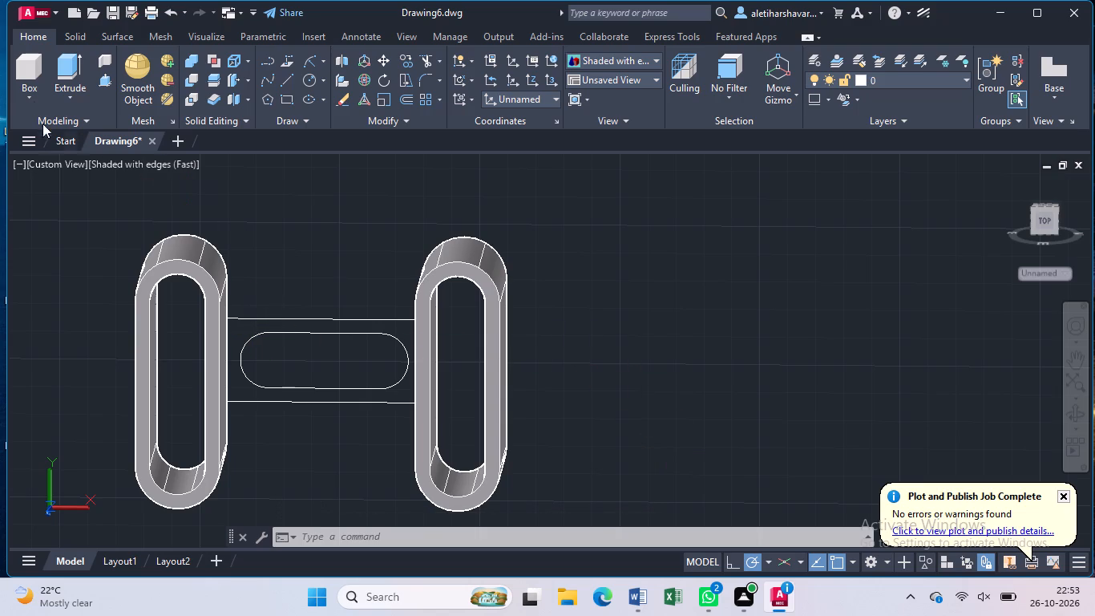
Presspull the web area between its rectangular outline and the slot by 40 mm.
left_click(103, 75)
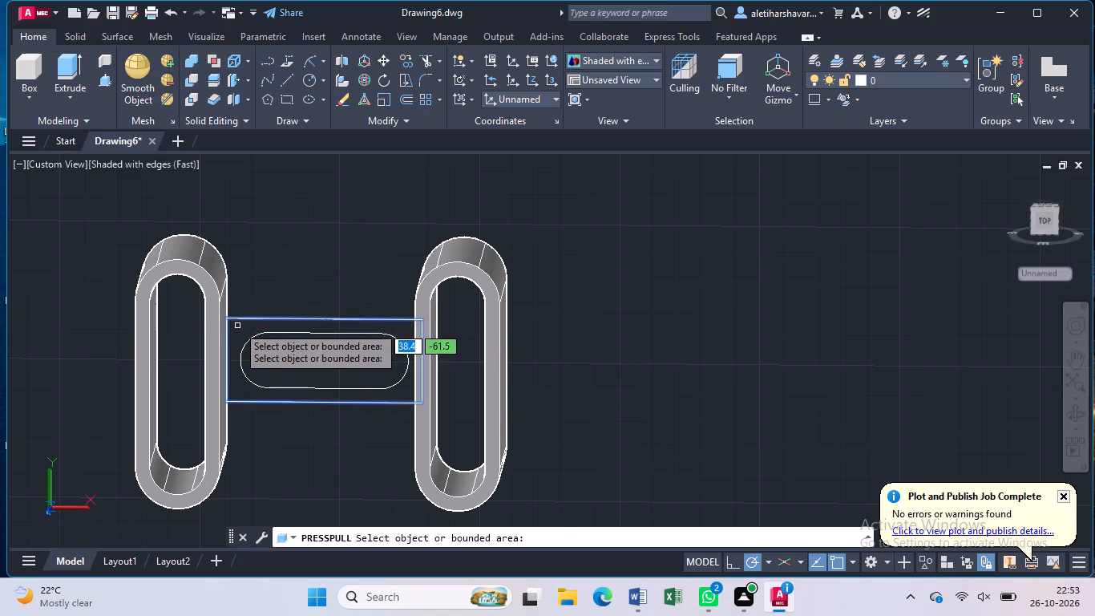
left_click(237, 329)
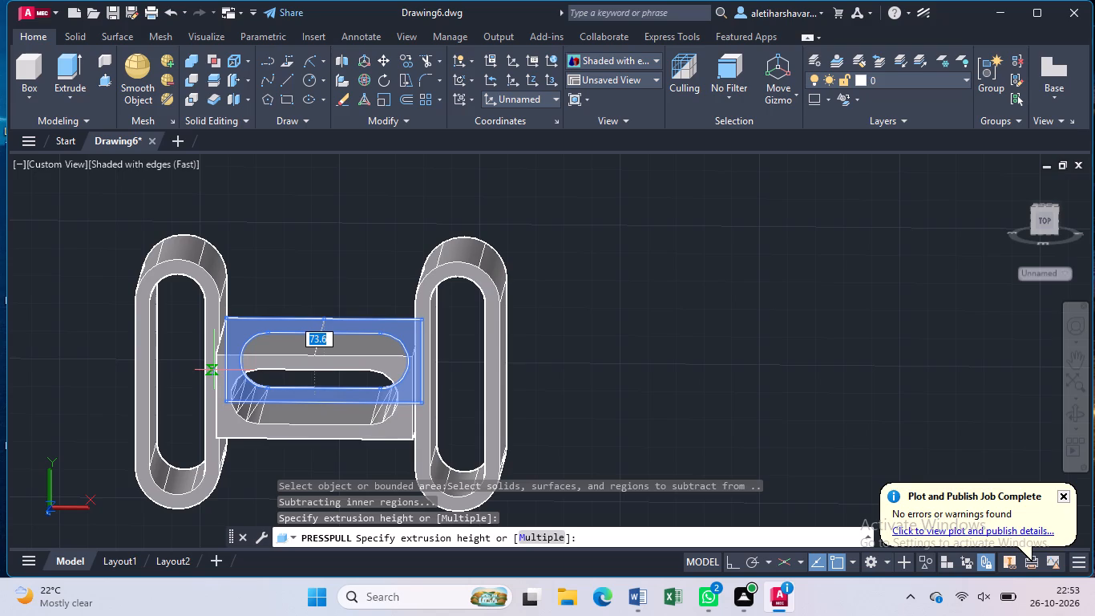
key("4")
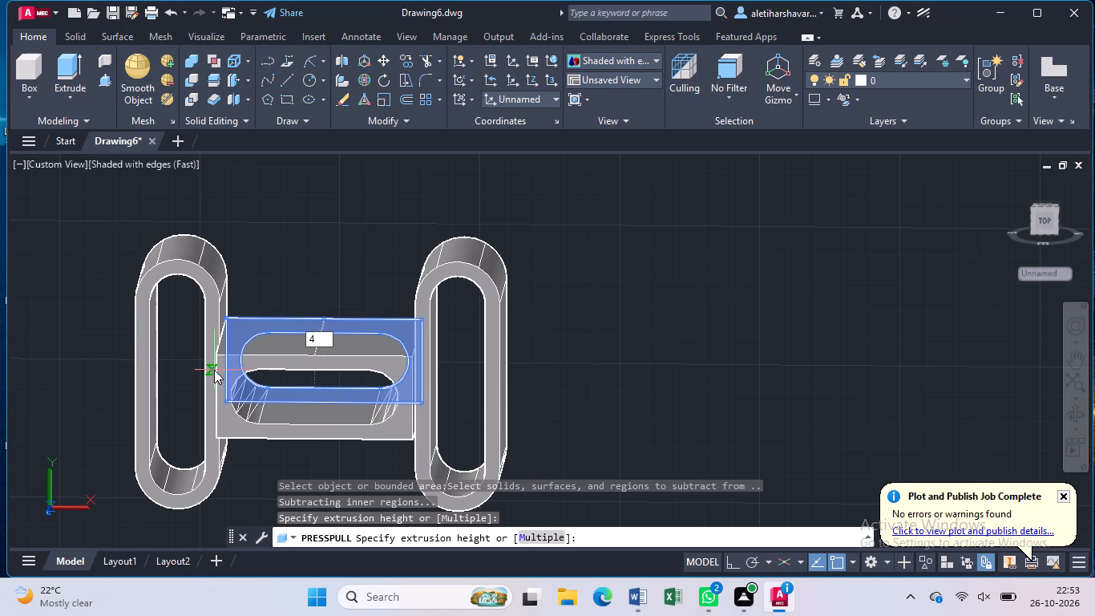
key("0")
key("Return")
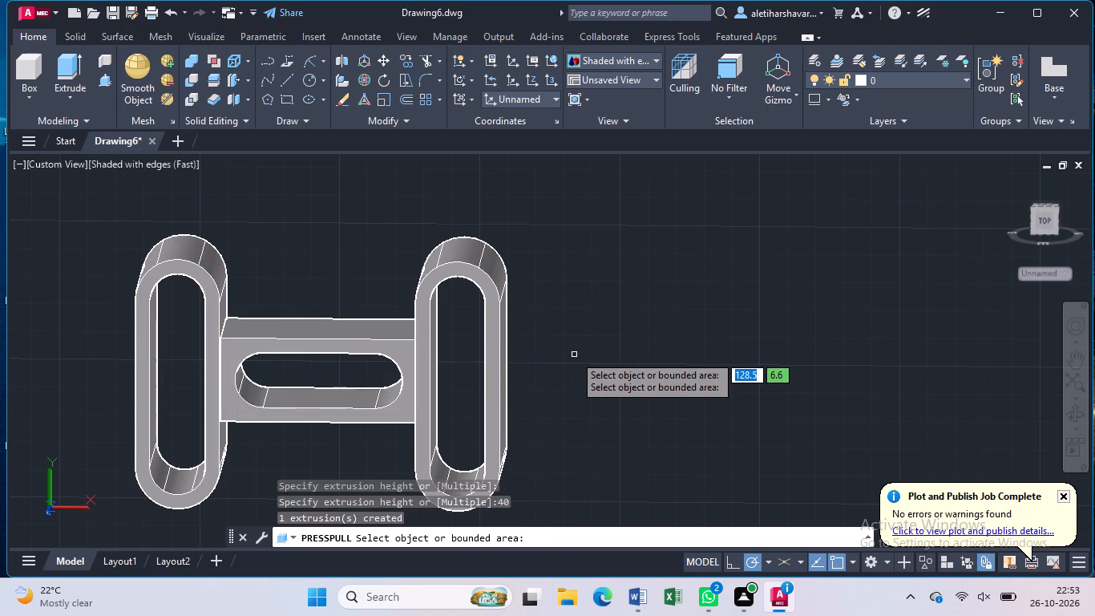
key("Escape")
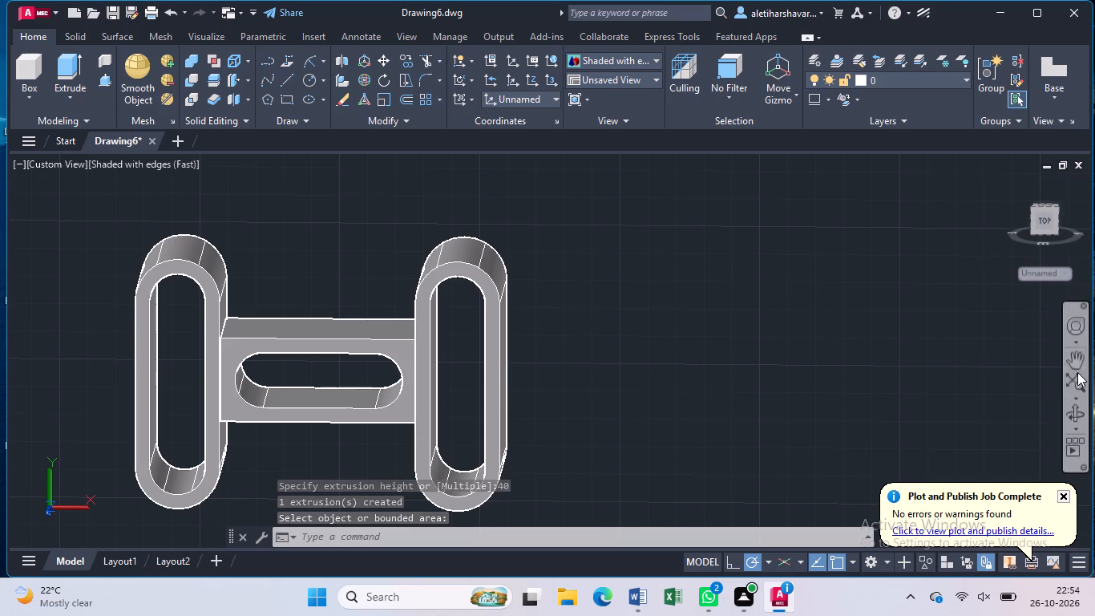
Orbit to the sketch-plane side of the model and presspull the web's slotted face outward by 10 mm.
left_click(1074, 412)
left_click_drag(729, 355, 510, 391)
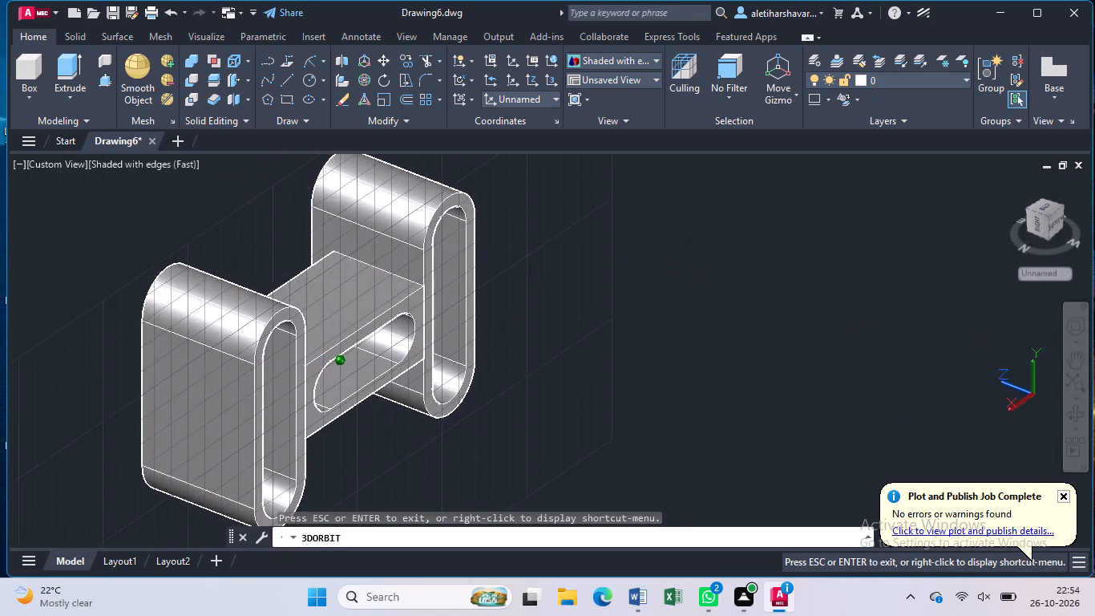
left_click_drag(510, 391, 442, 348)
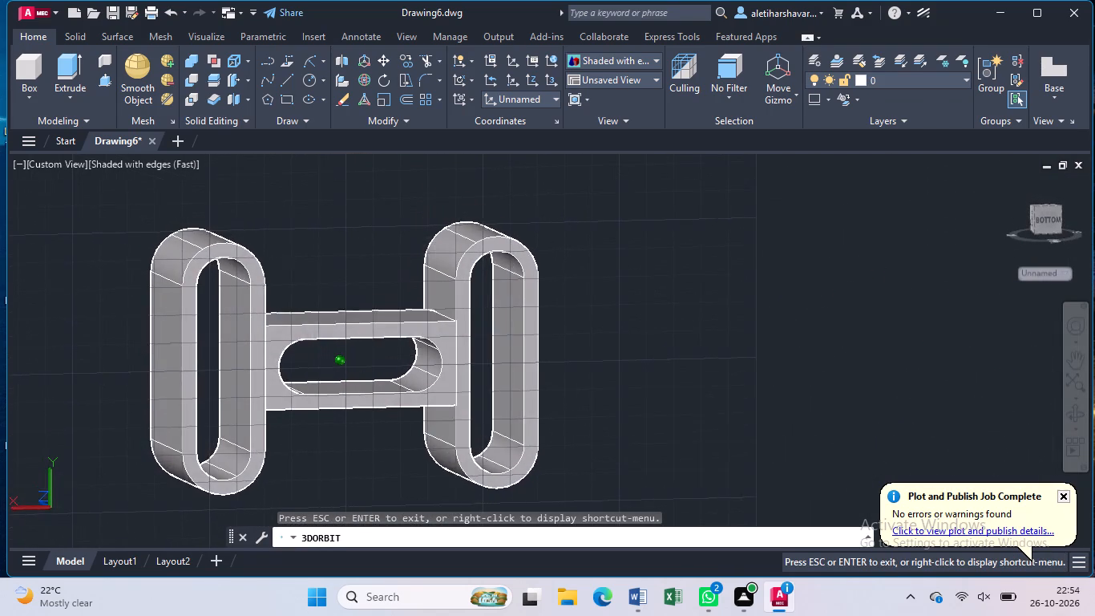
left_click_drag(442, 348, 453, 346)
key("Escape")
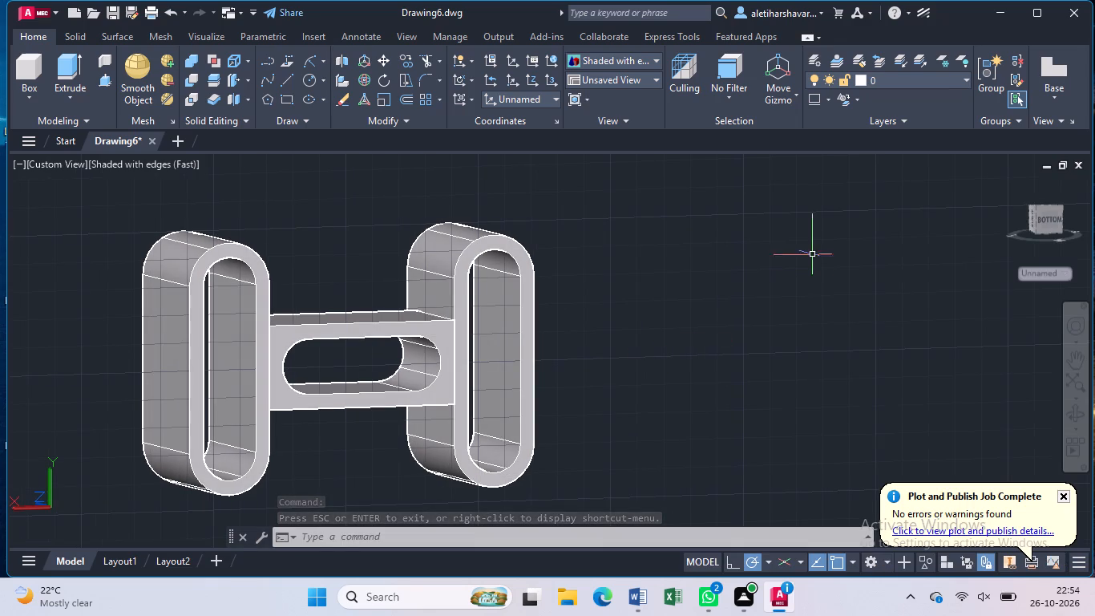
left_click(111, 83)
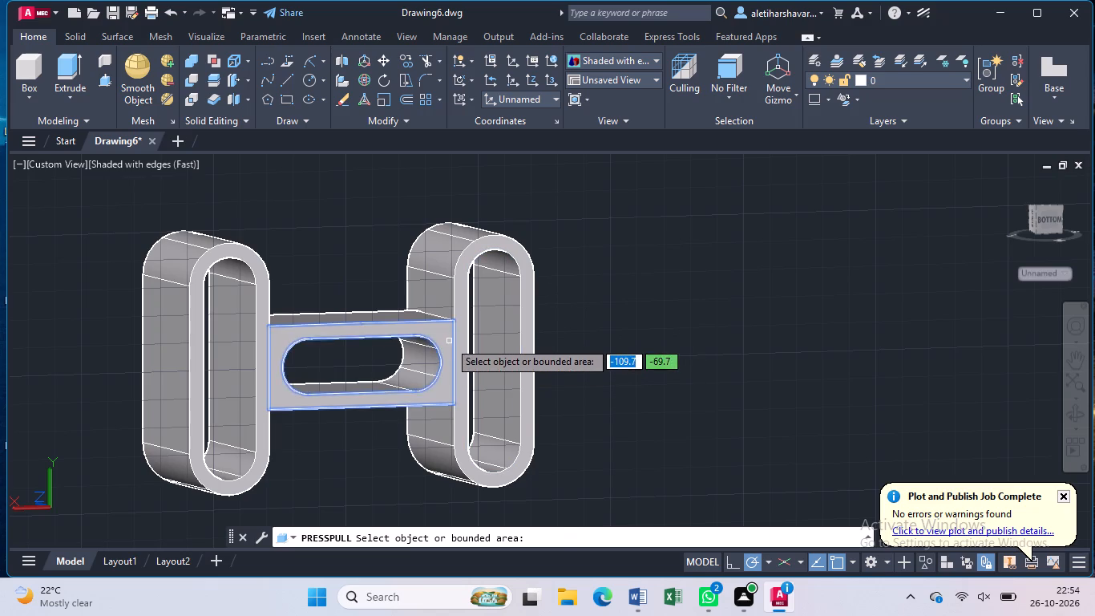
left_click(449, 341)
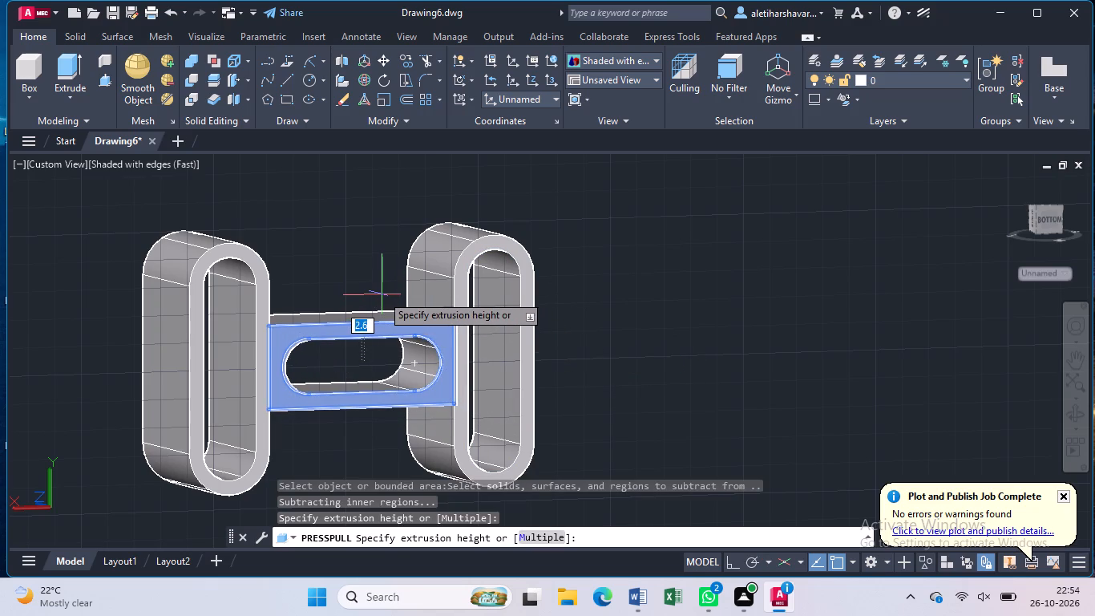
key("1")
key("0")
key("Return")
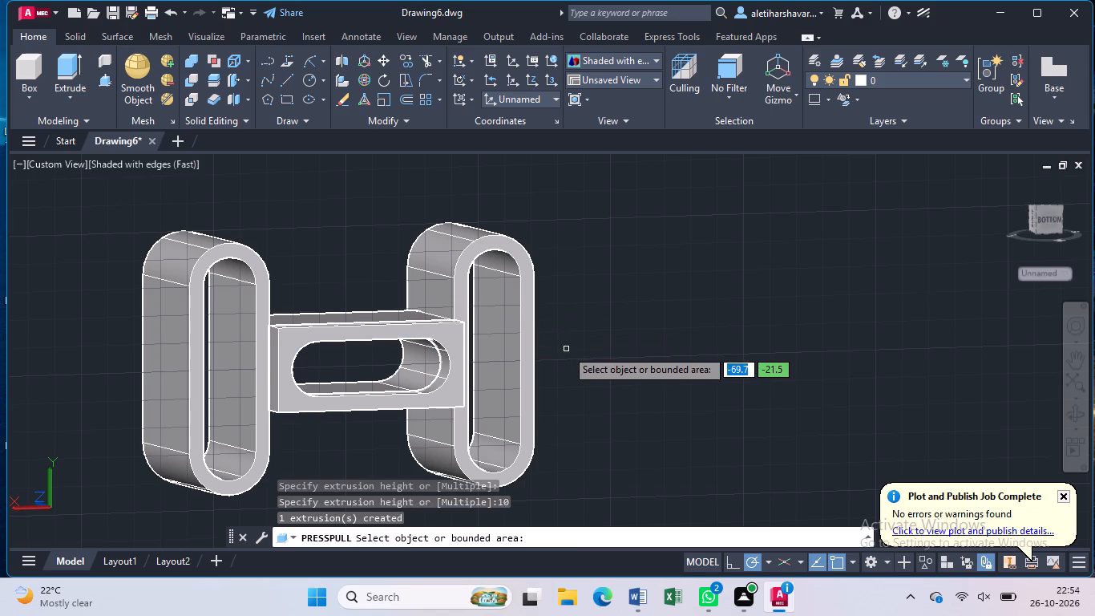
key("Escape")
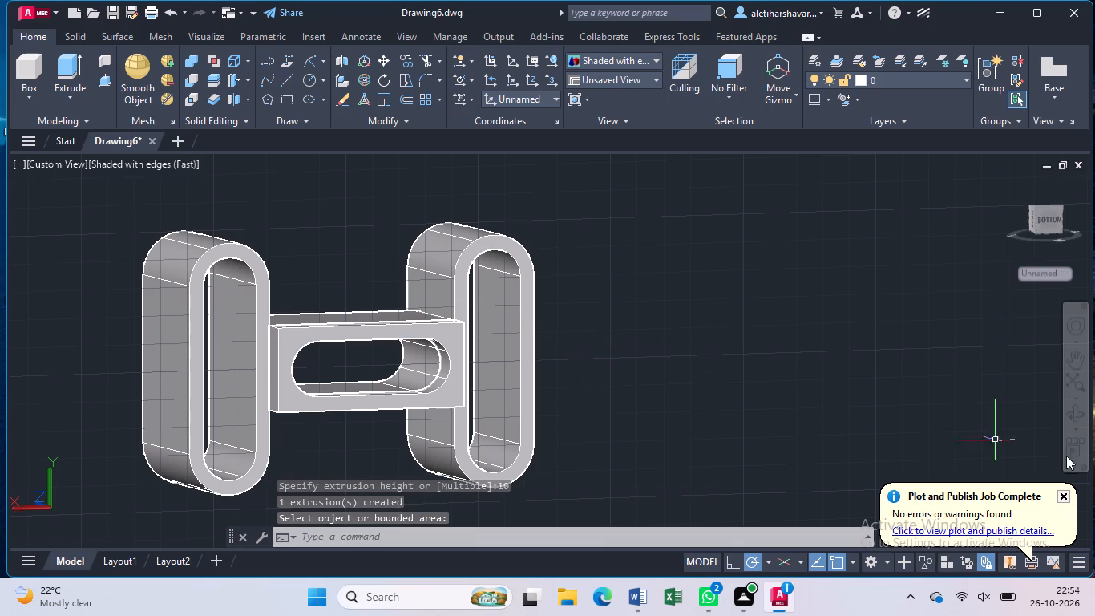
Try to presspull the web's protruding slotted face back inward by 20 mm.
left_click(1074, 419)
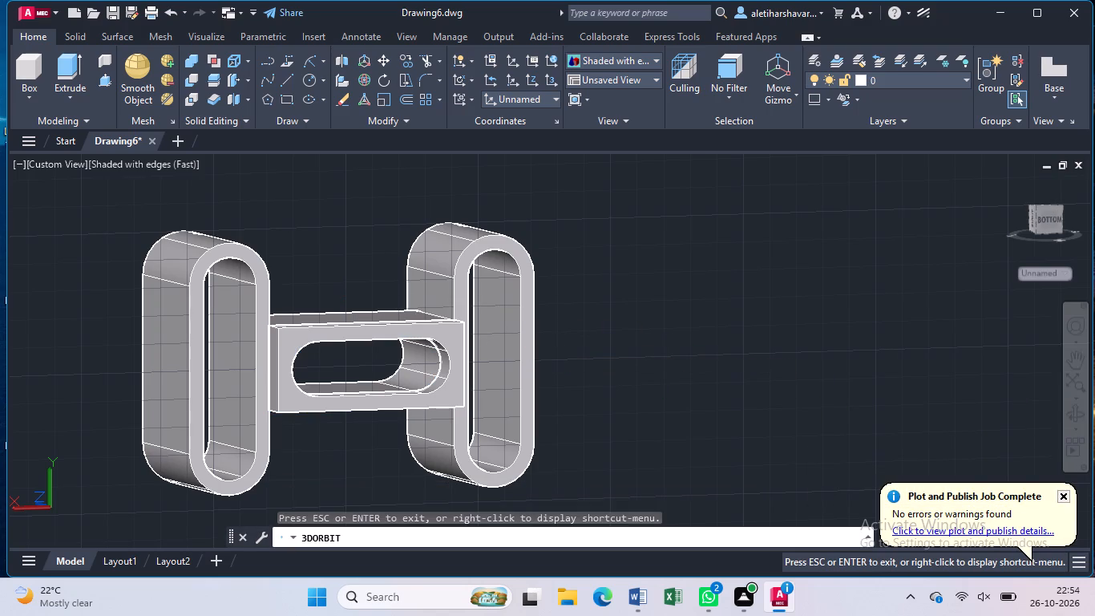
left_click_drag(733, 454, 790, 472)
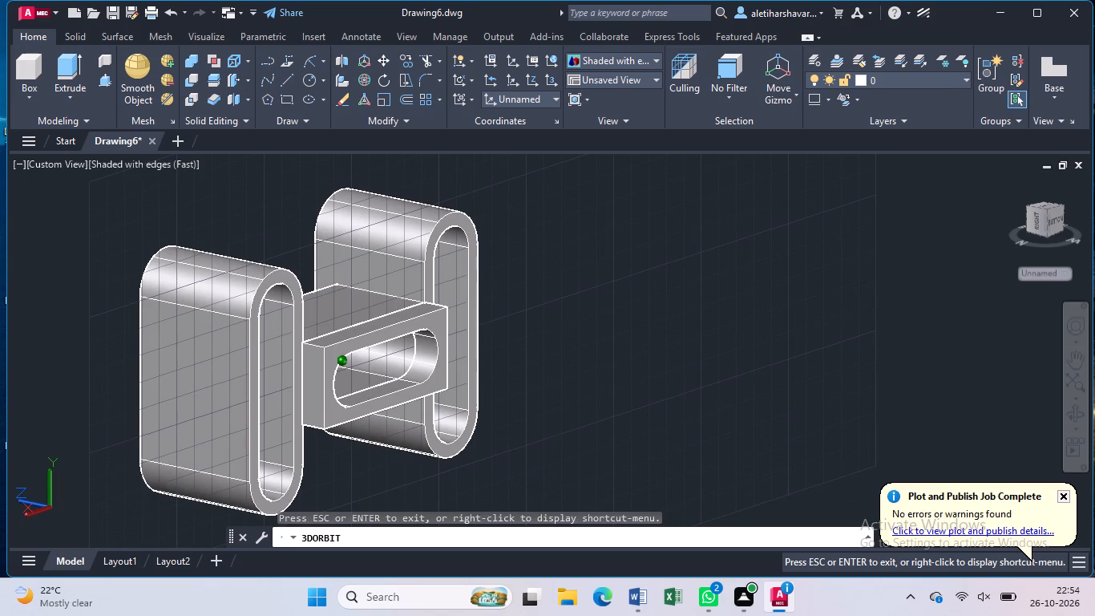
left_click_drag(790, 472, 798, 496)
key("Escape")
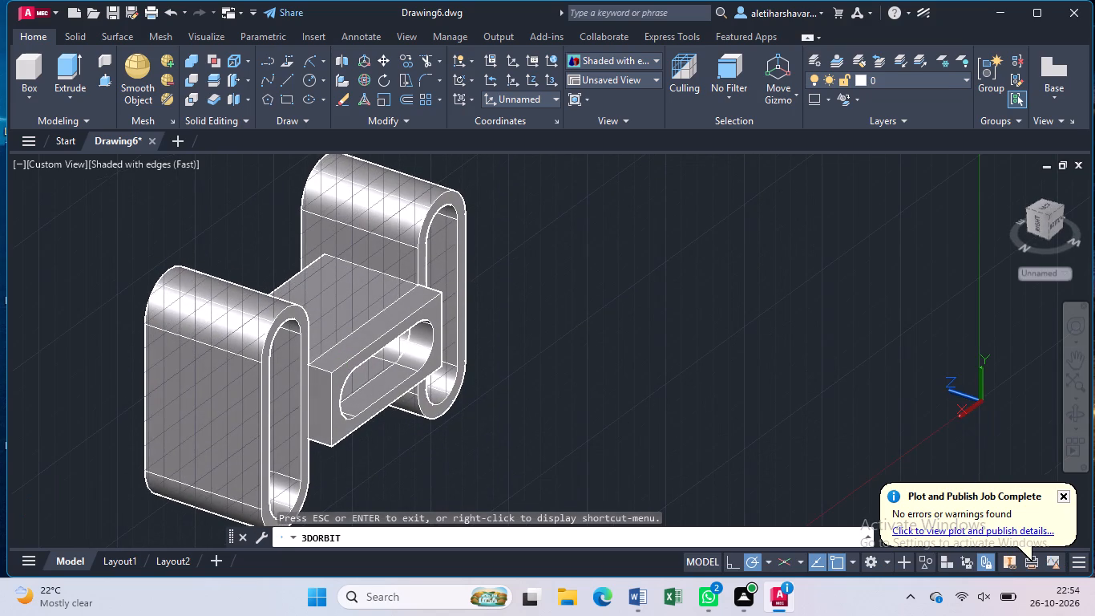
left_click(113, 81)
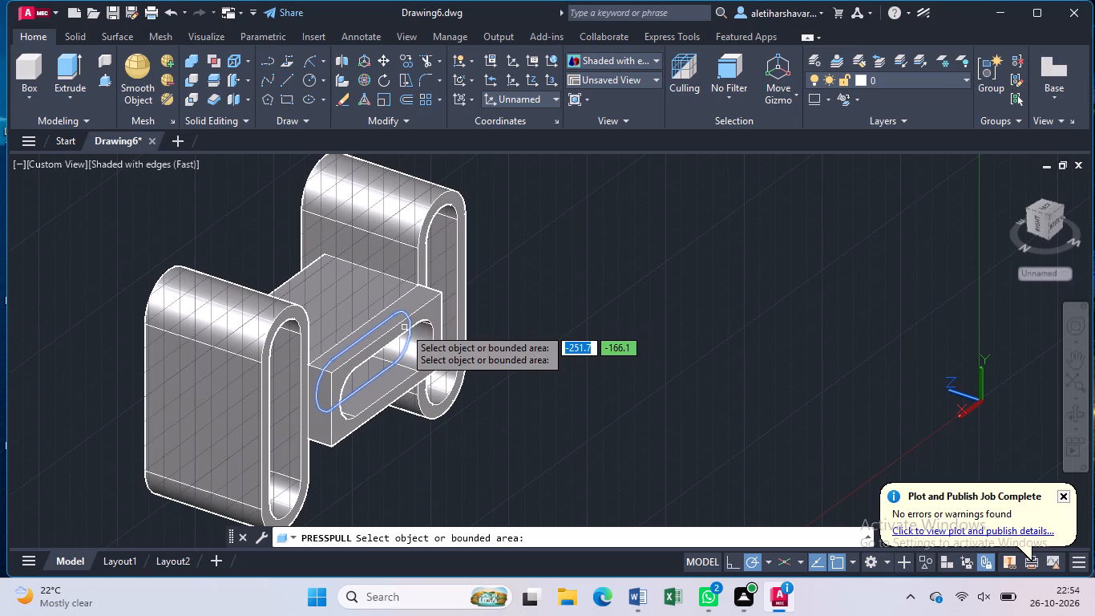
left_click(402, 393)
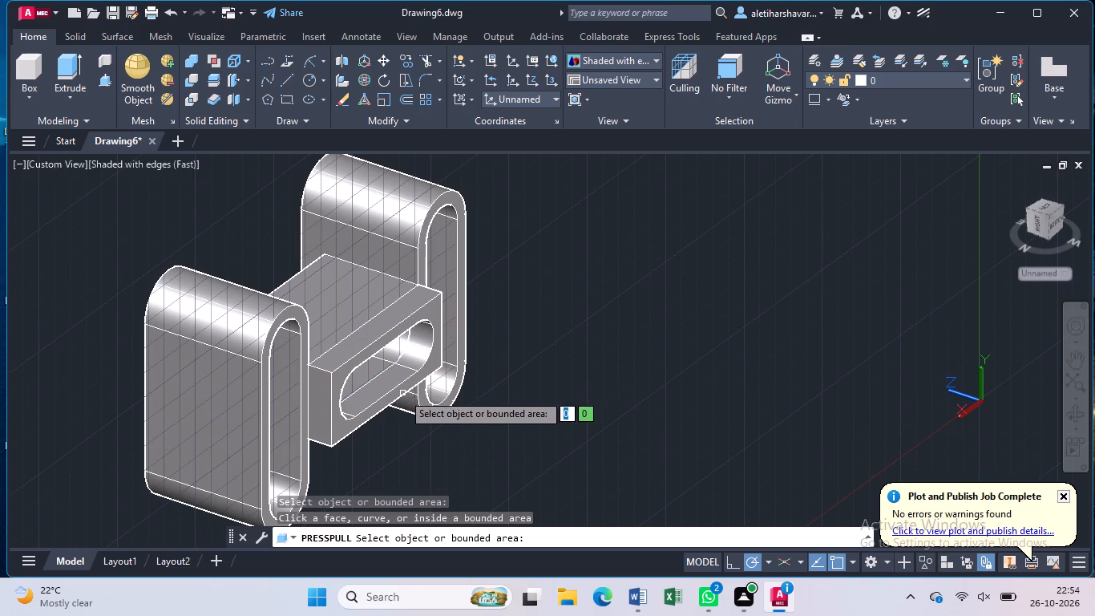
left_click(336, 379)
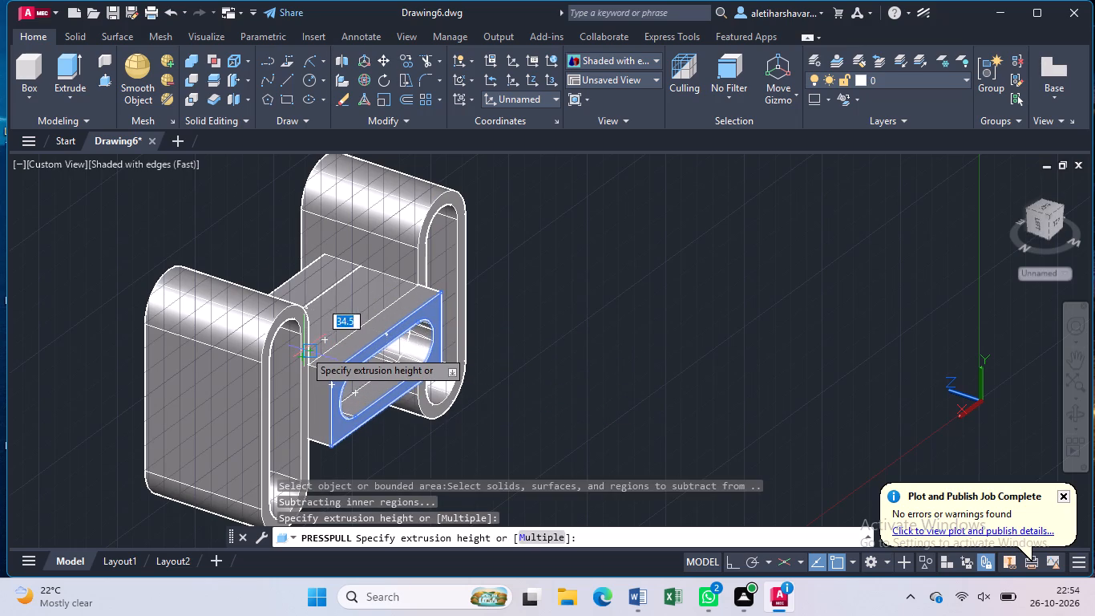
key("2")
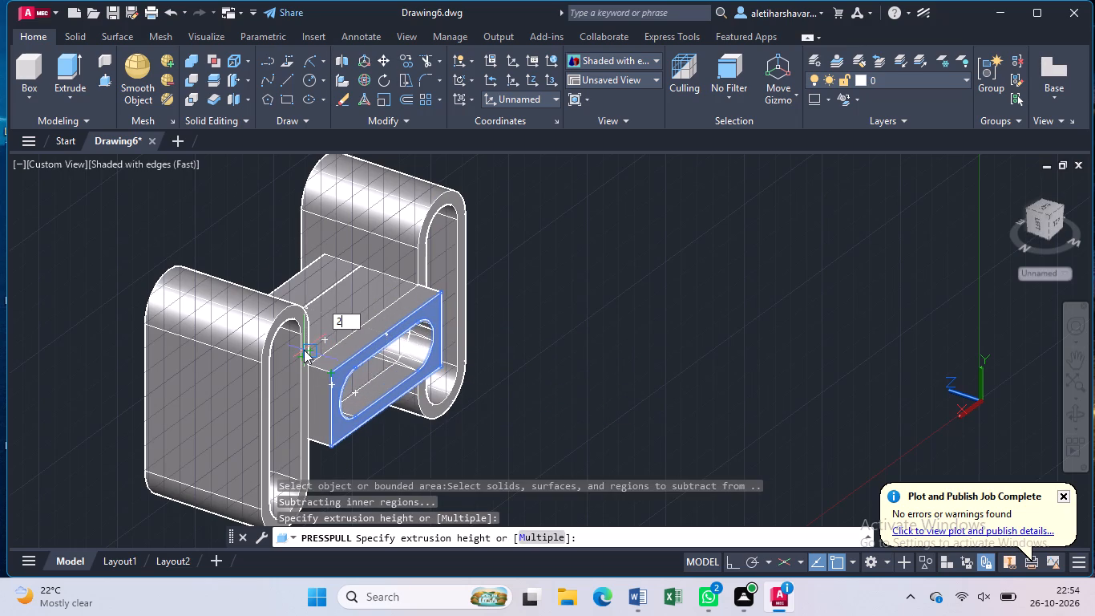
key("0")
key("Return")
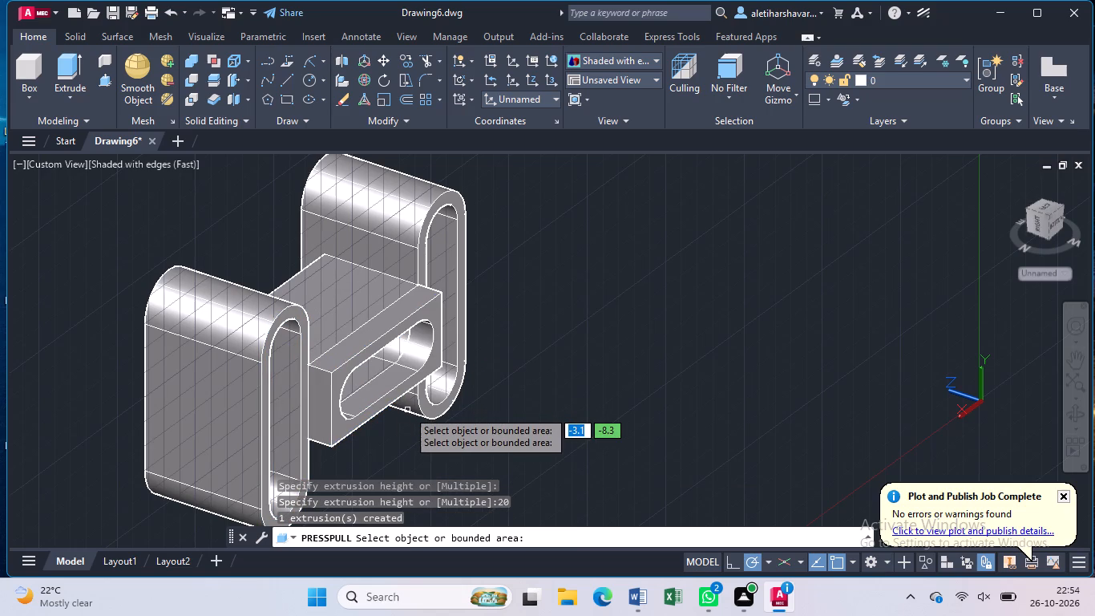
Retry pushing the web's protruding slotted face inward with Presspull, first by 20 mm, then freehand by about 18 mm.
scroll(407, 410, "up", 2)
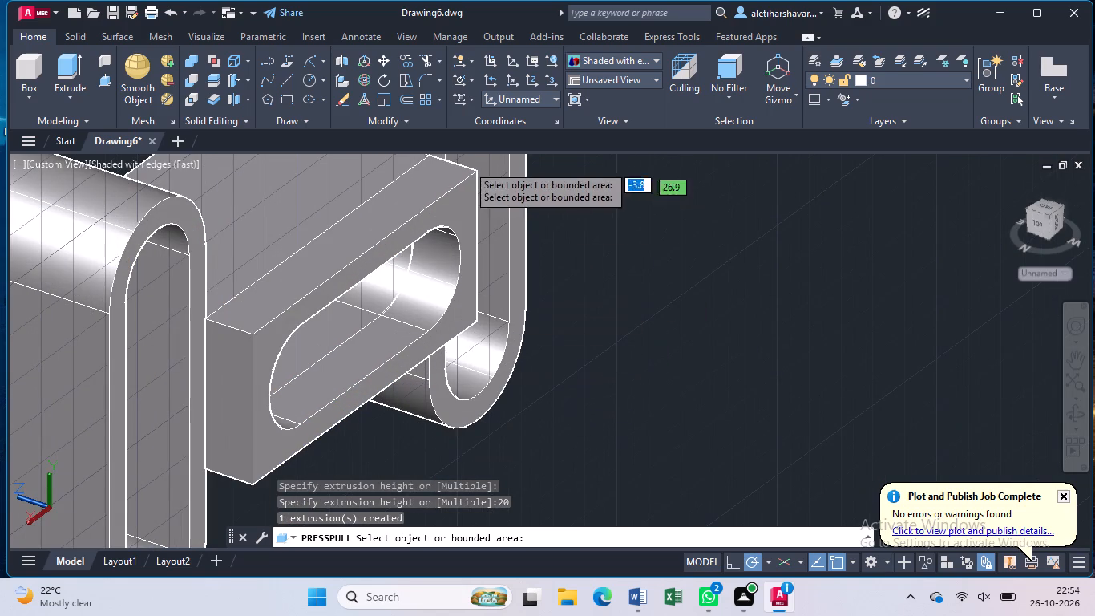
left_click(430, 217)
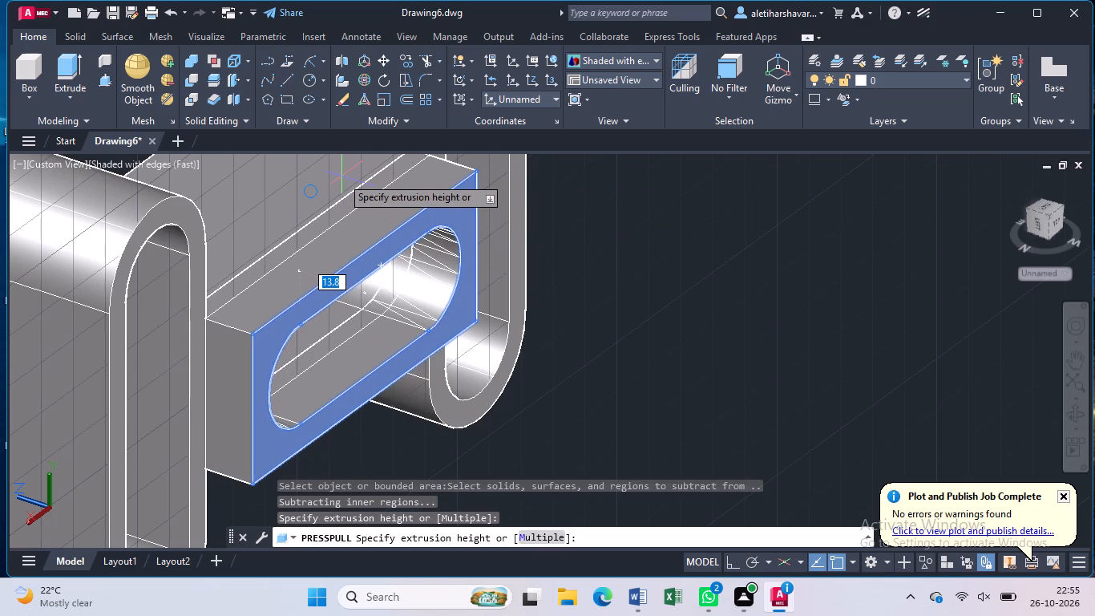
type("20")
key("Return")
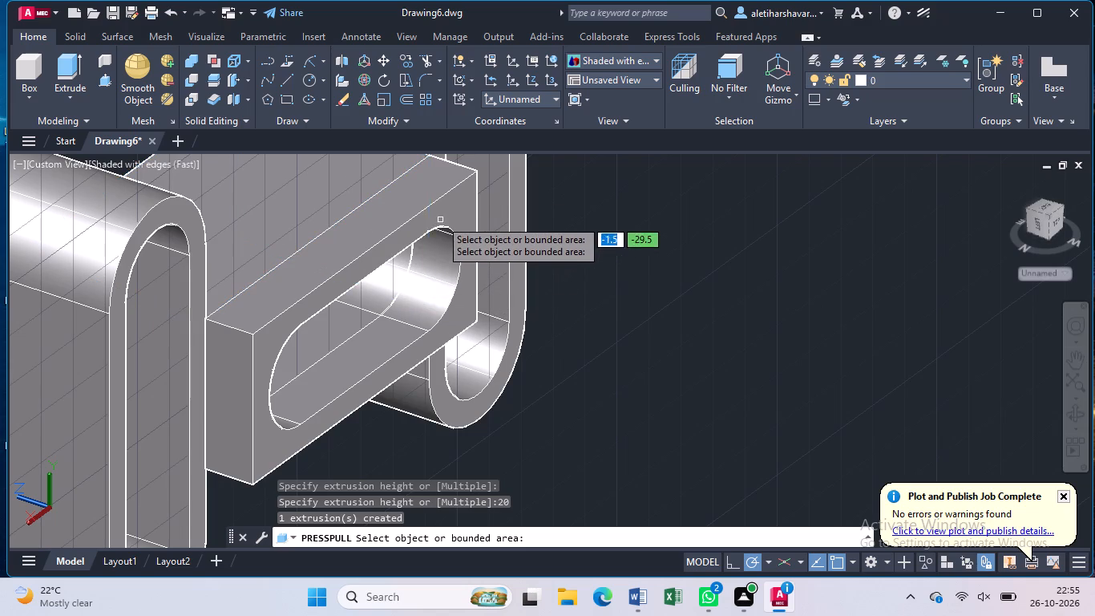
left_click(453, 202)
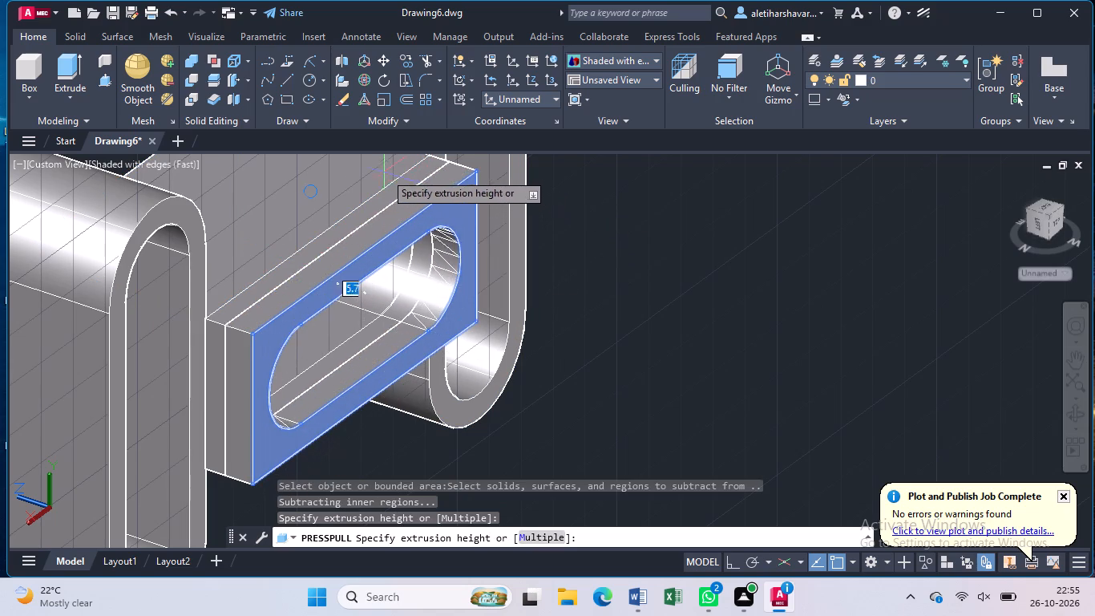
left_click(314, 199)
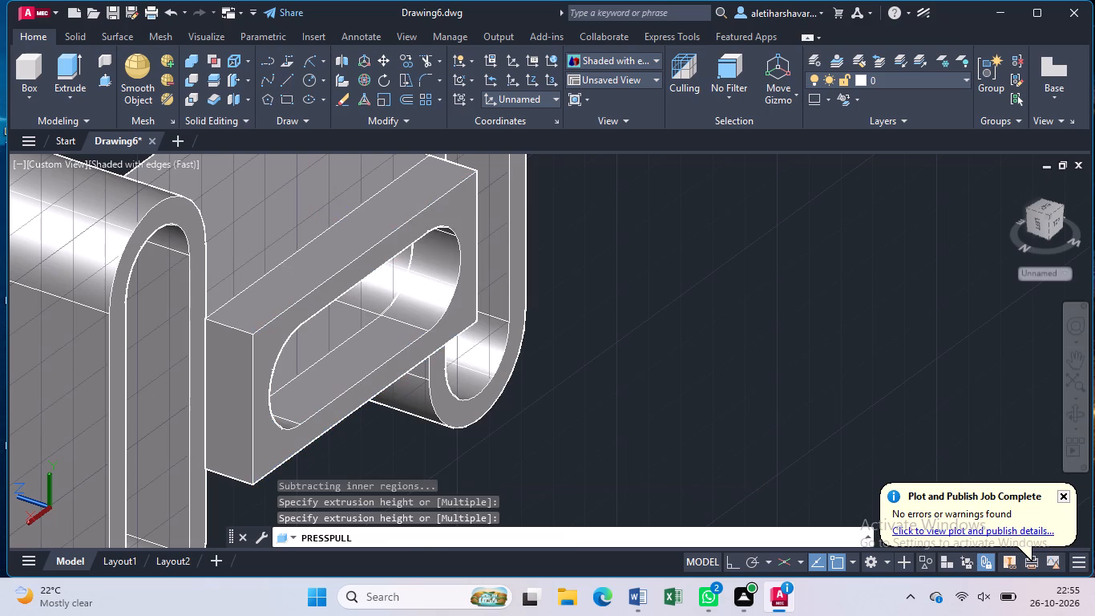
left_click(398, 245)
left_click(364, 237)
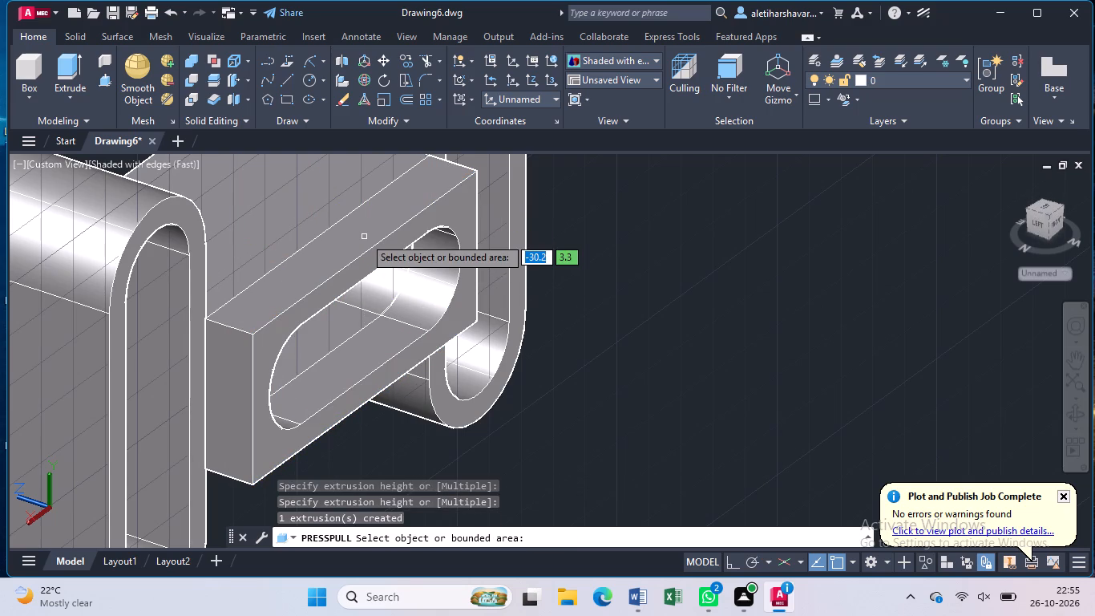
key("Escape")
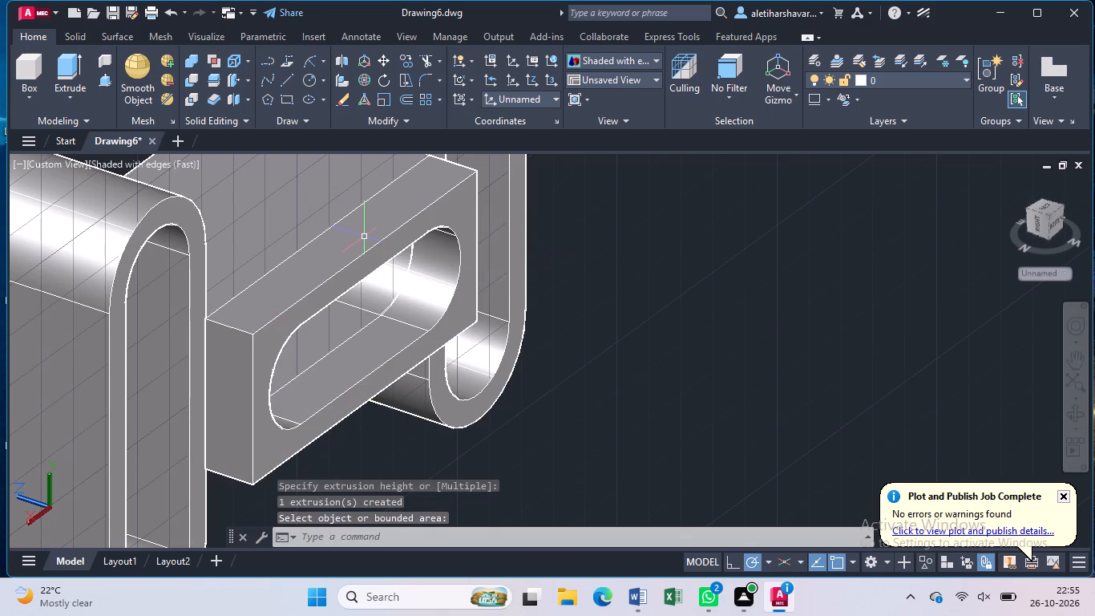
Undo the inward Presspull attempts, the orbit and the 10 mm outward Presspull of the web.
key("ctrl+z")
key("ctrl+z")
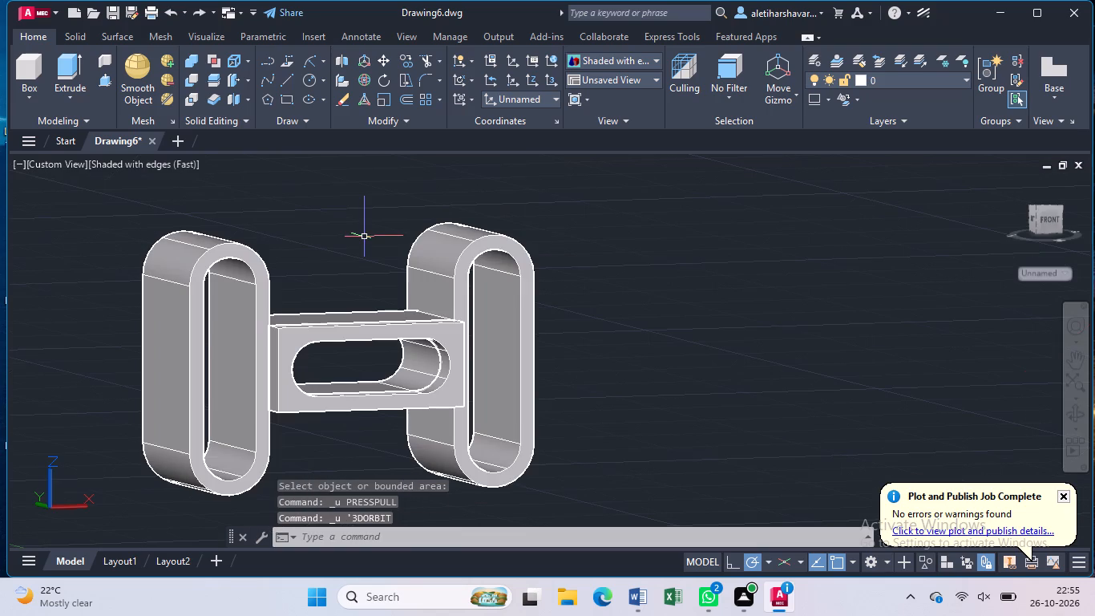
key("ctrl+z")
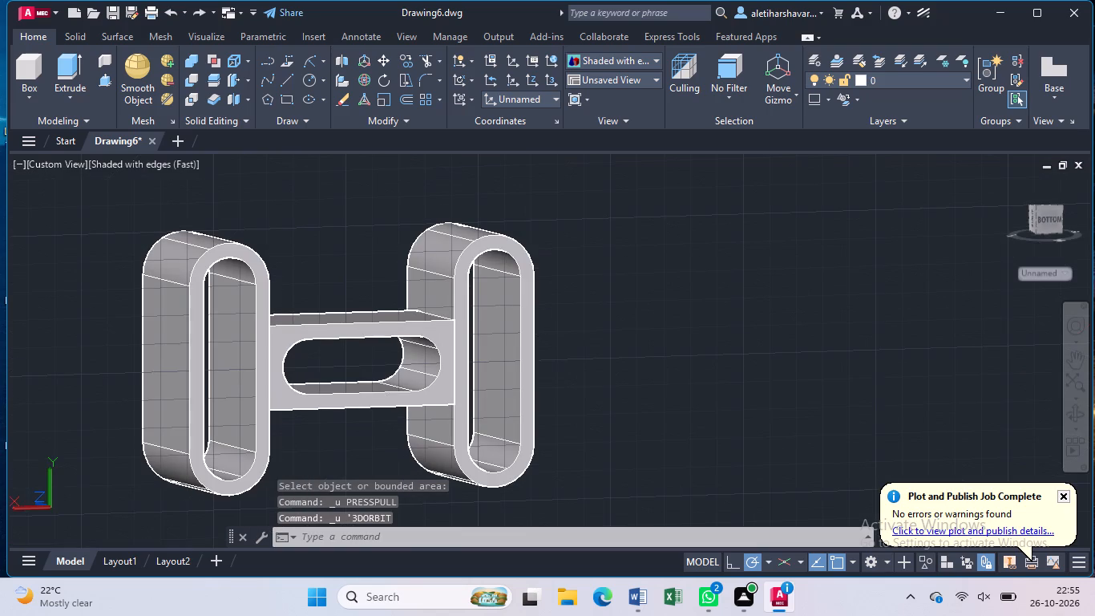
Presspull the web's slotted face on the sketch-plane side inward by 10 mm.
left_click(107, 81)
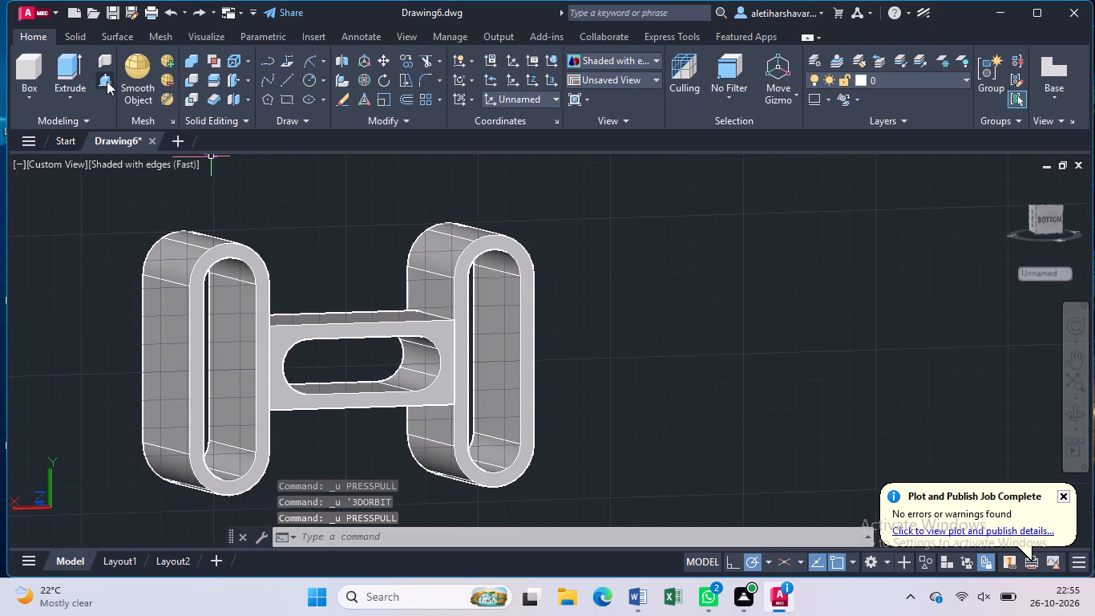
left_click(289, 334)
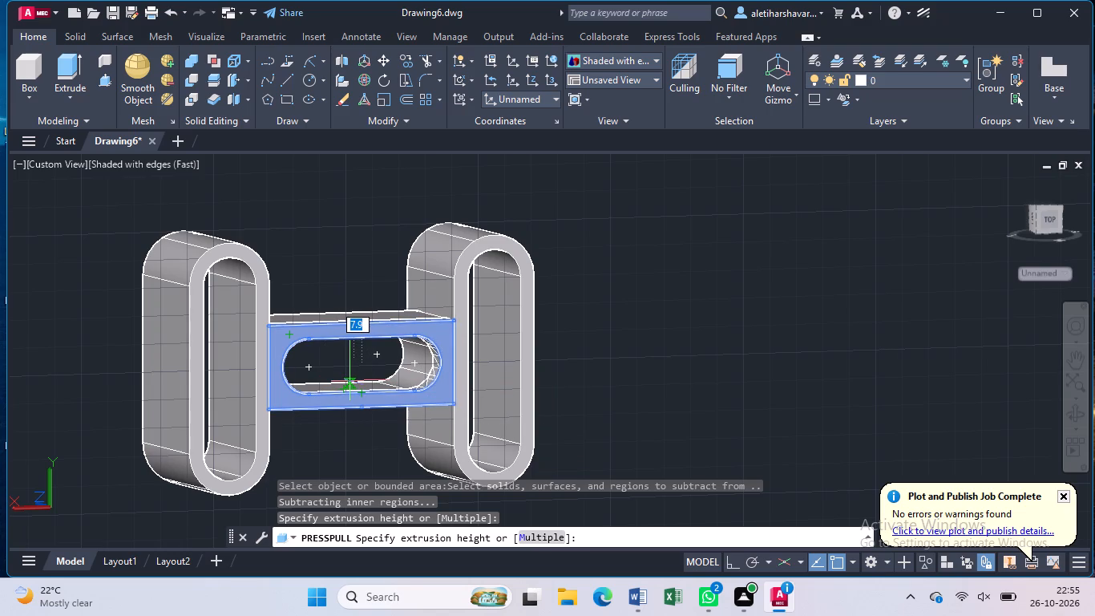
key("1")
key("0")
key("Return")
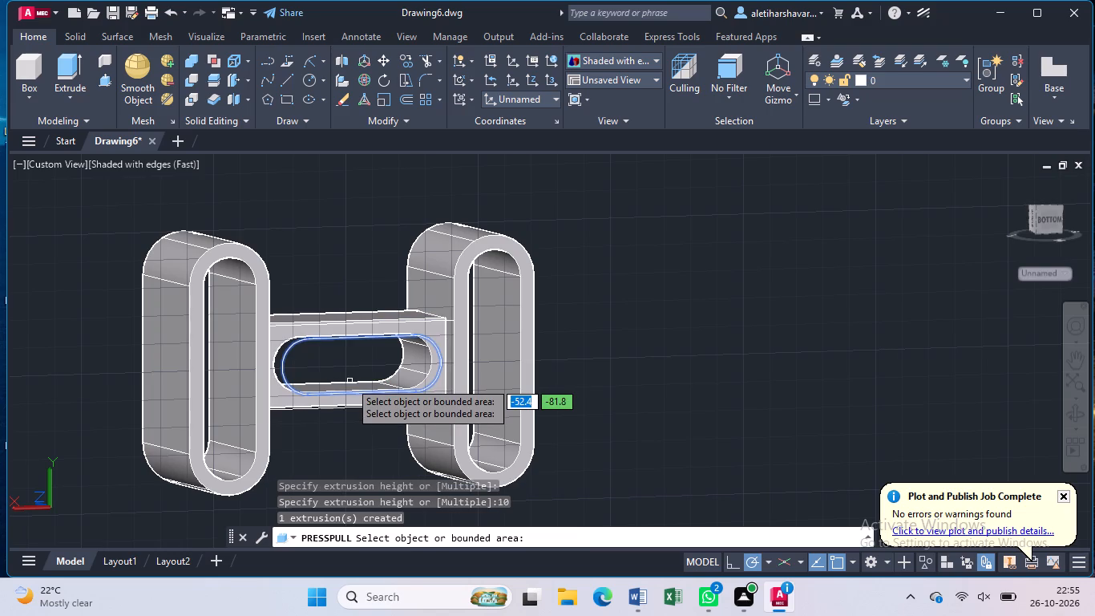
key("Escape")
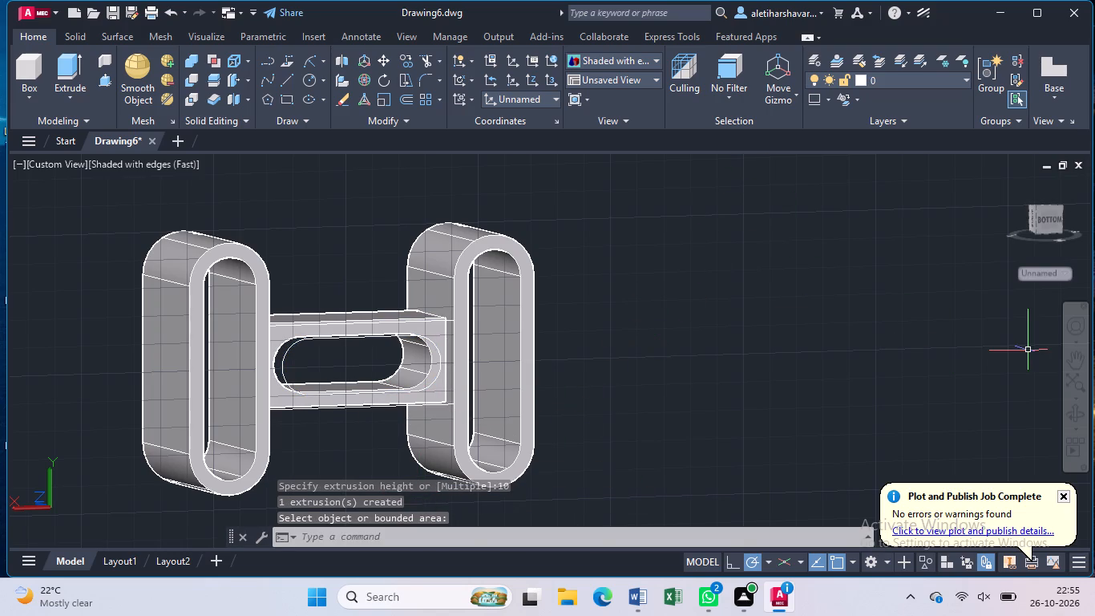
Delete the leftover sketch curves beside the web: its two straight edge lines and the slot outline.
left_click(1066, 404)
left_click_drag(566, 390, 608, 402)
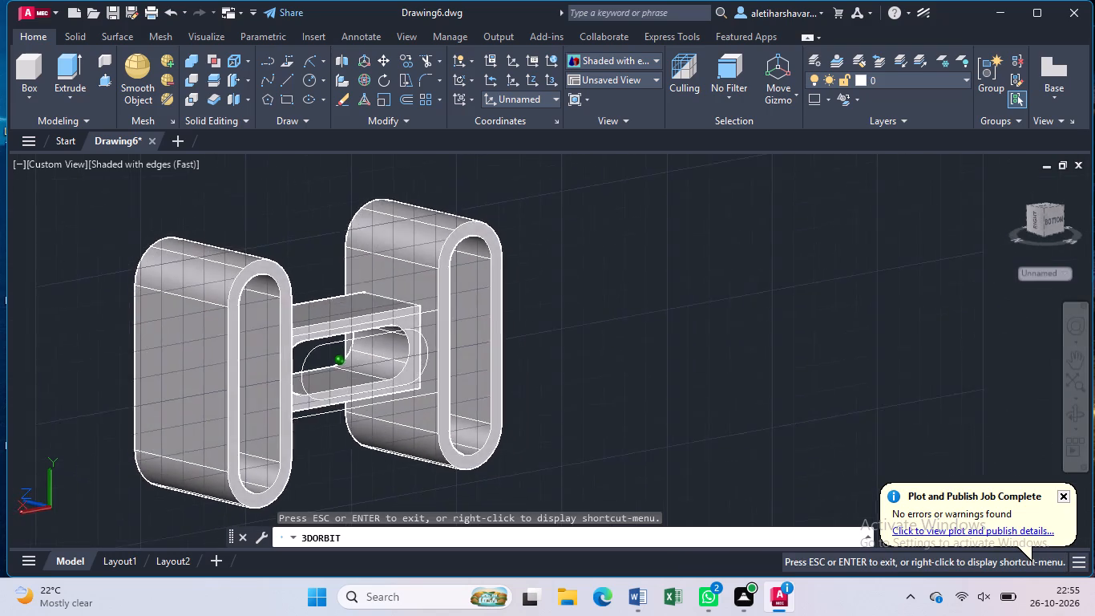
left_click_drag(608, 402, 710, 439)
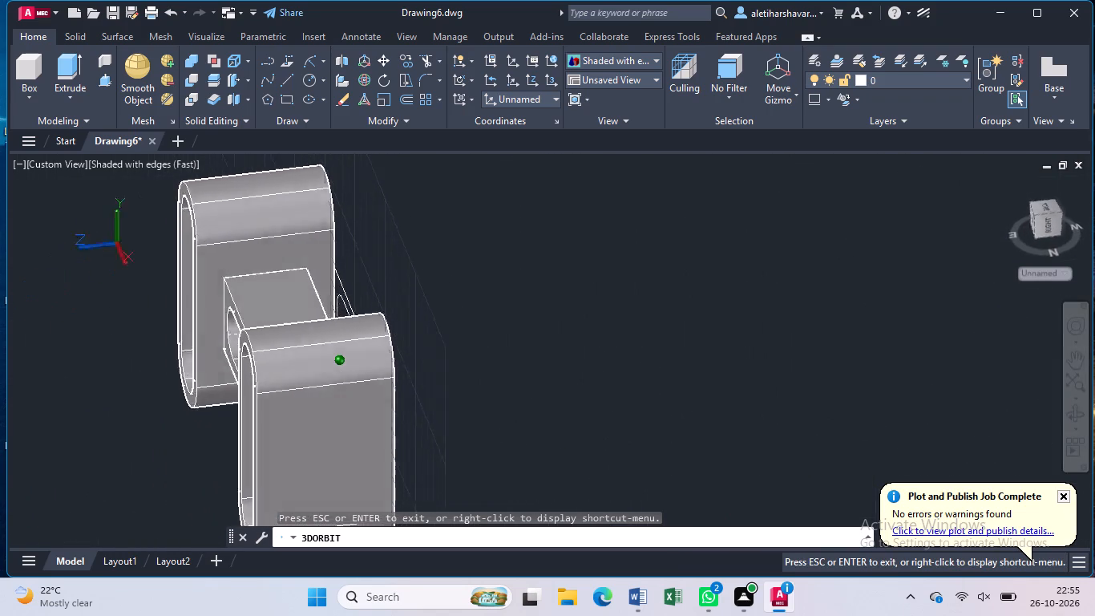
left_click_drag(710, 439, 602, 421)
key("Escape")
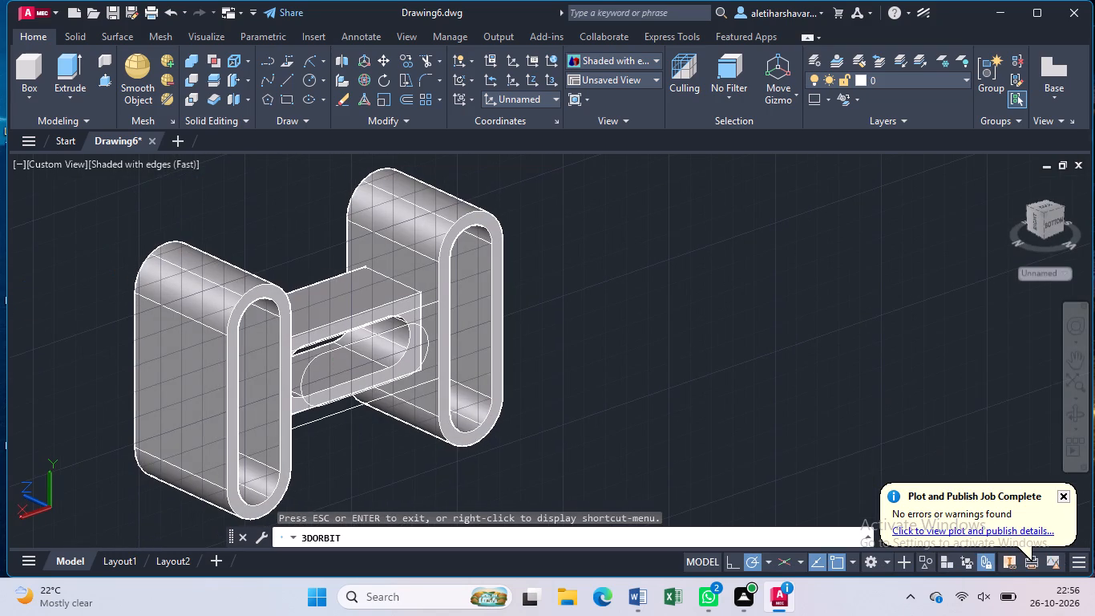
left_click(364, 326)
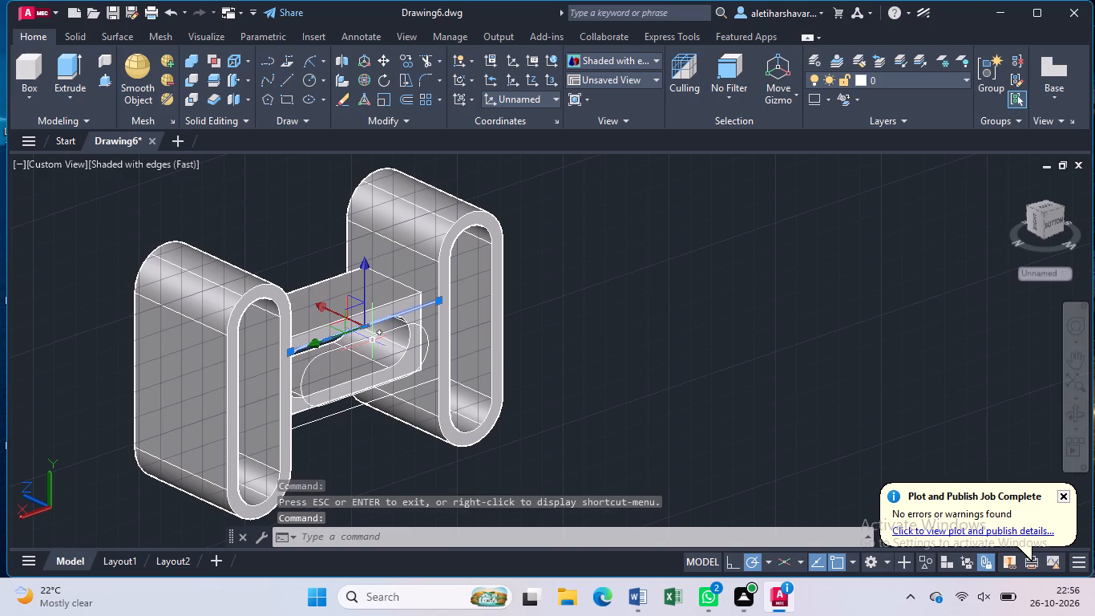
left_click(371, 339)
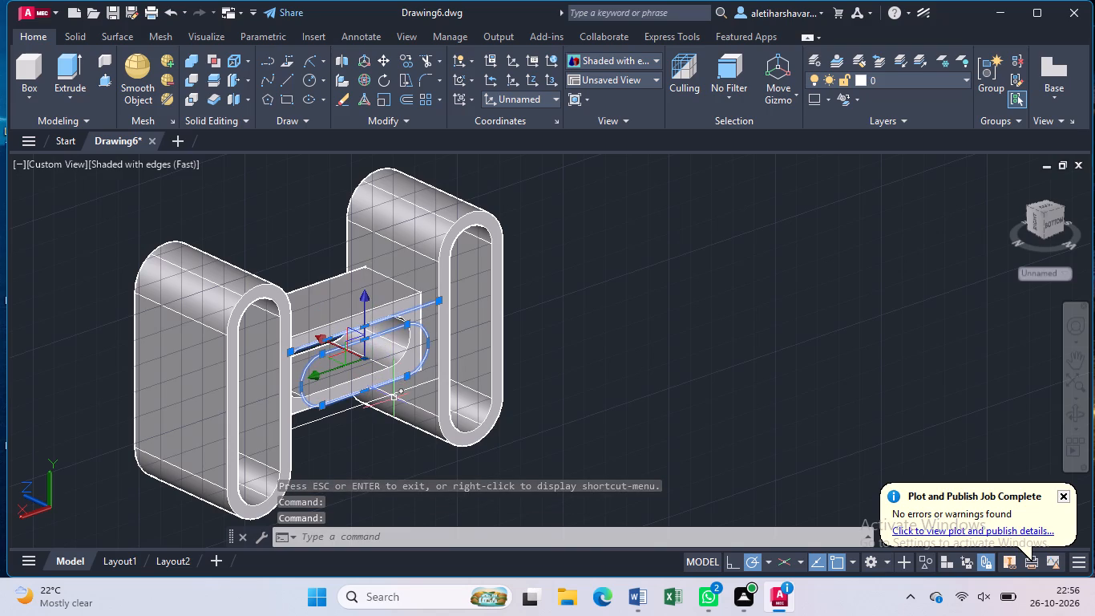
left_click(394, 394)
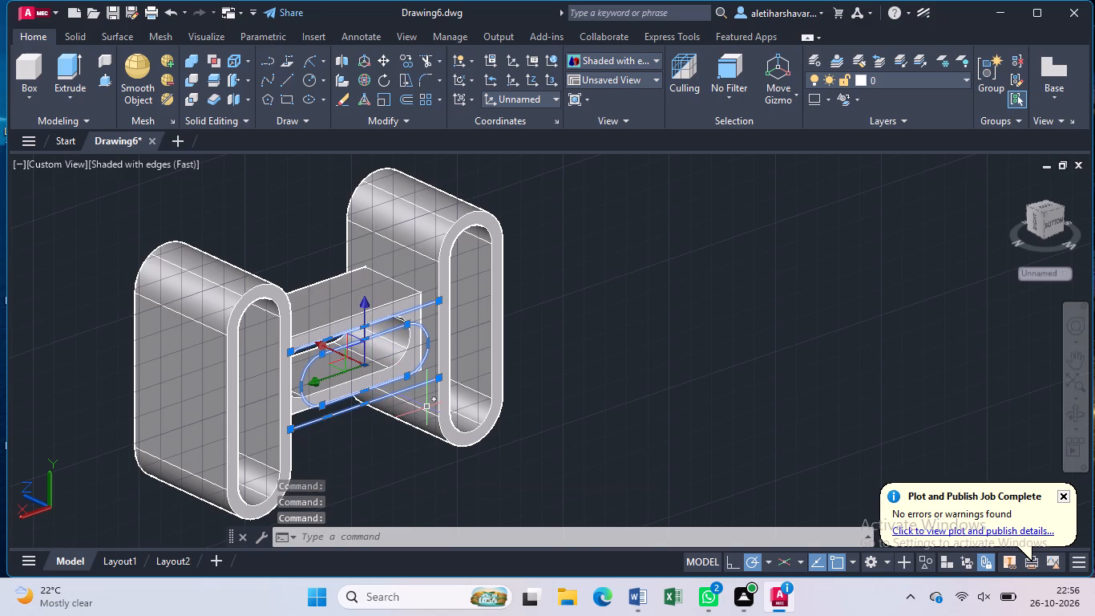
key("Delete")
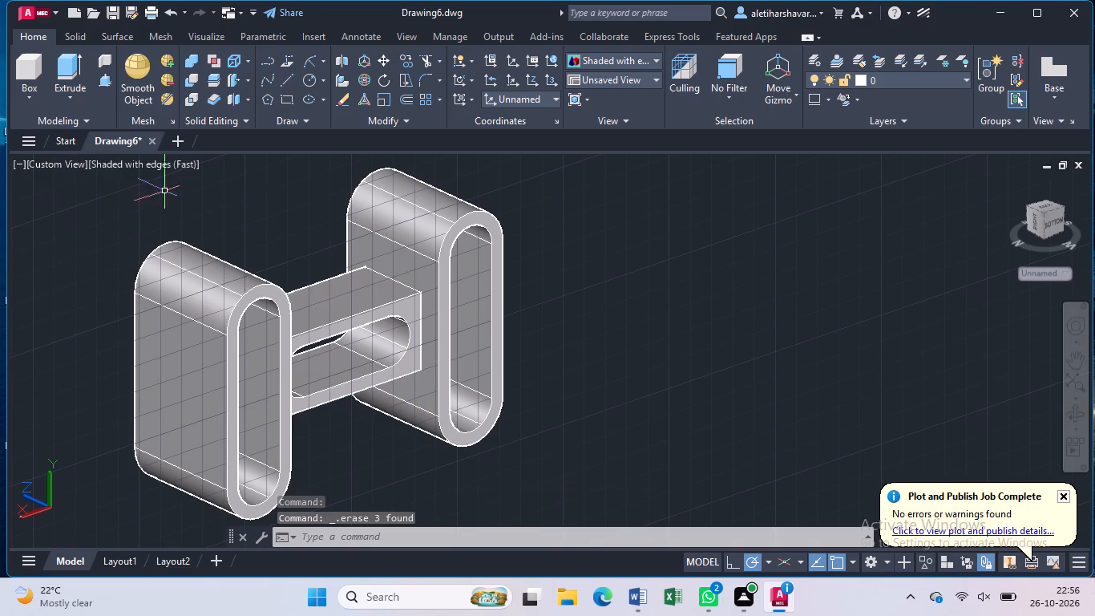
Examine the part in the Top, Bottom, Left and Right views.
left_click(46, 171)
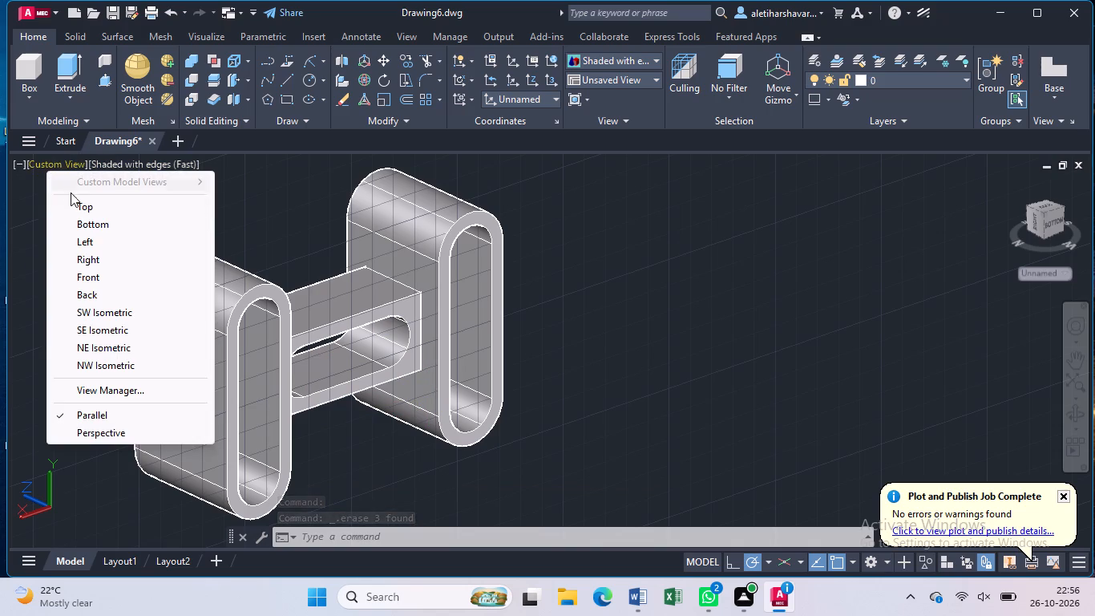
left_click(105, 203)
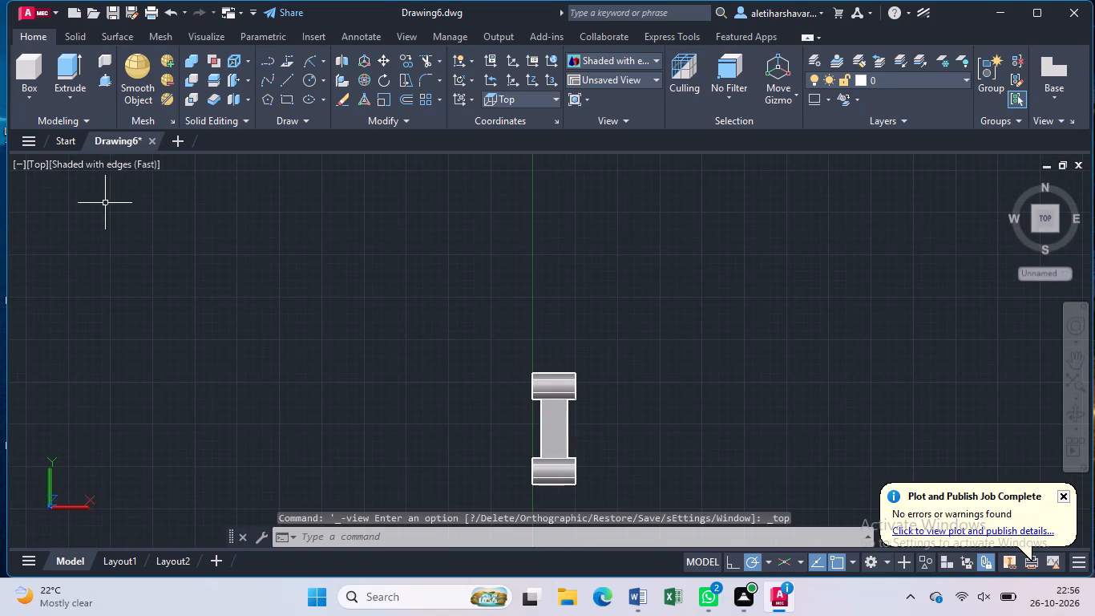
left_click(34, 161)
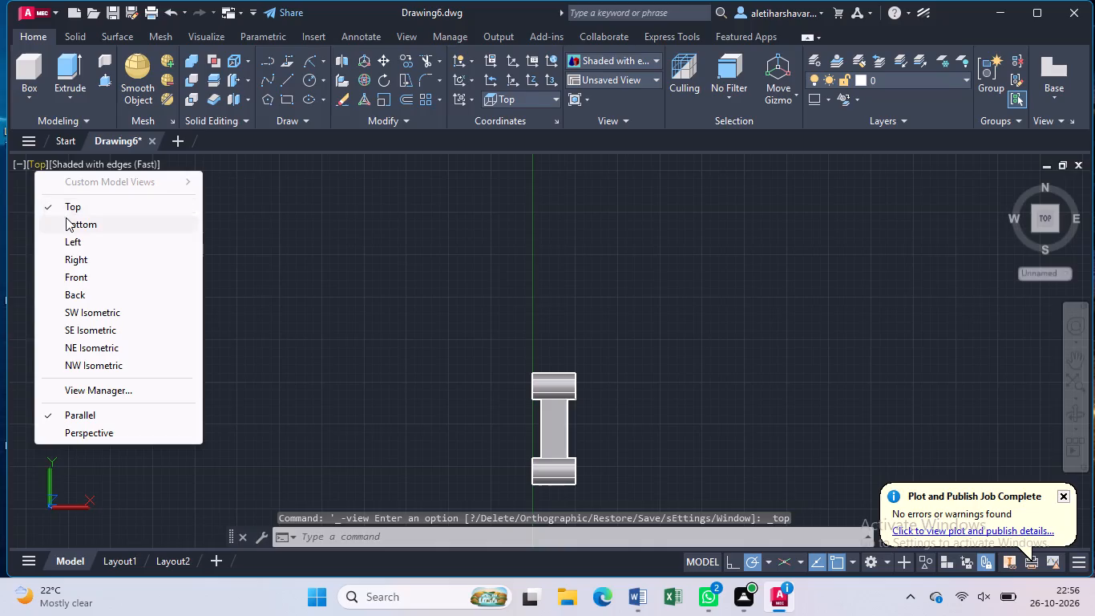
left_click(71, 224)
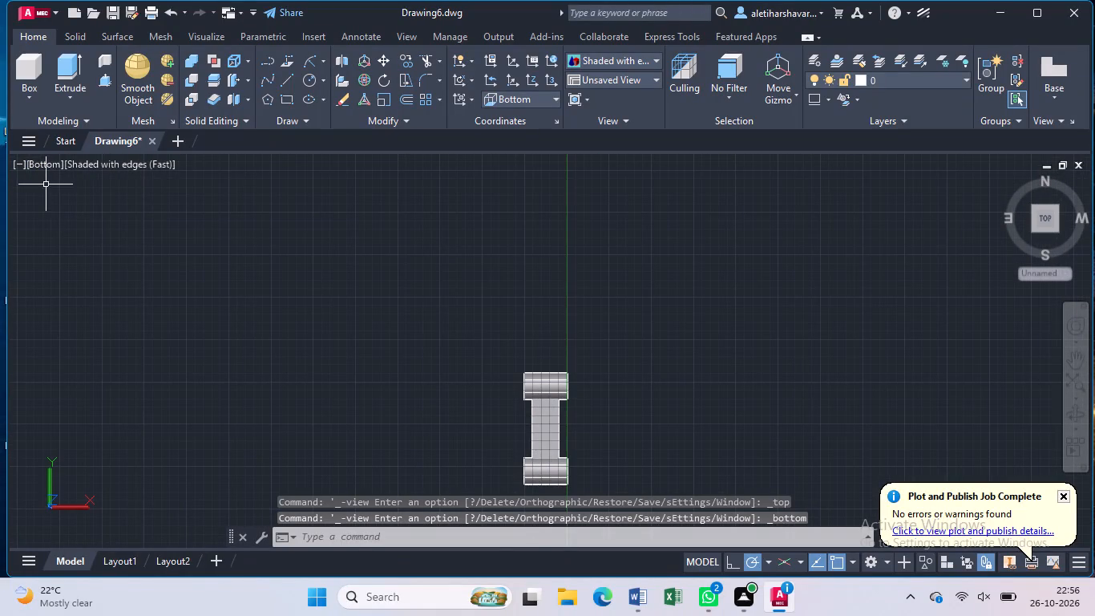
left_click(41, 166)
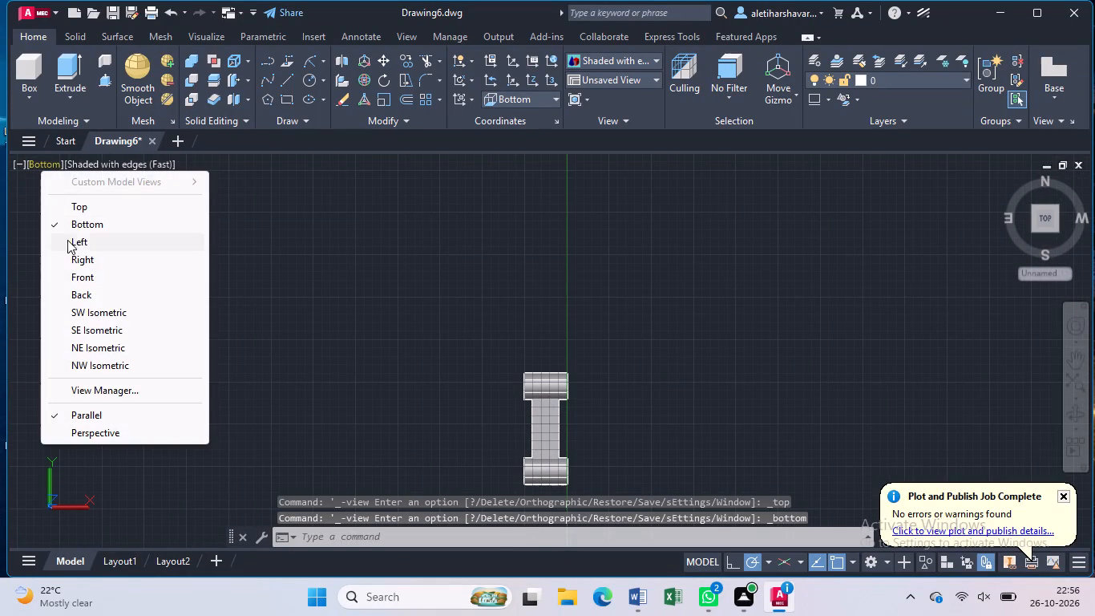
left_click(69, 241)
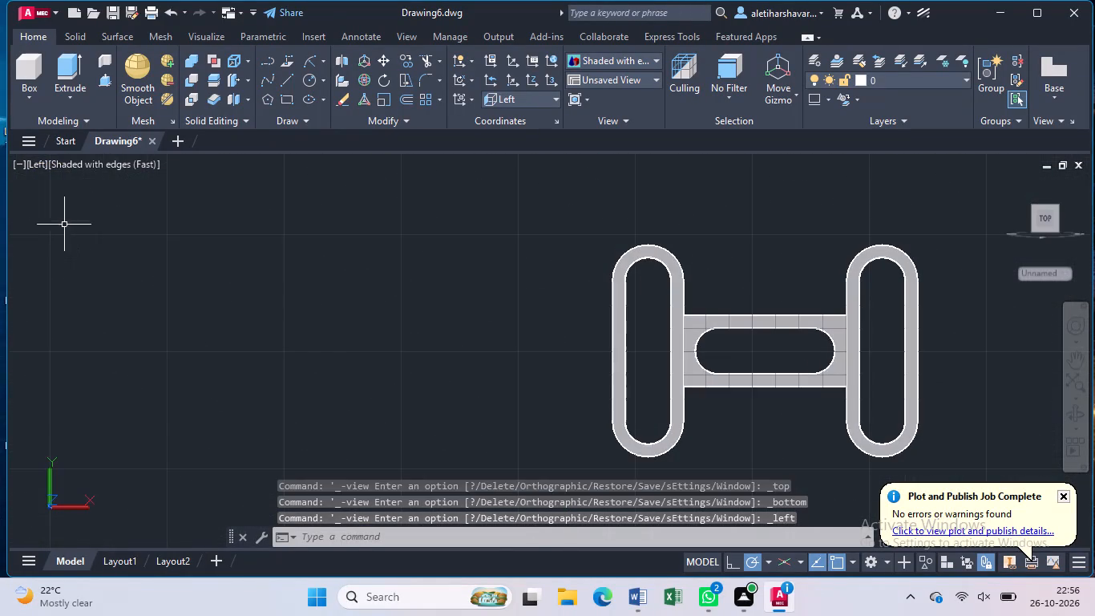
left_click(38, 167)
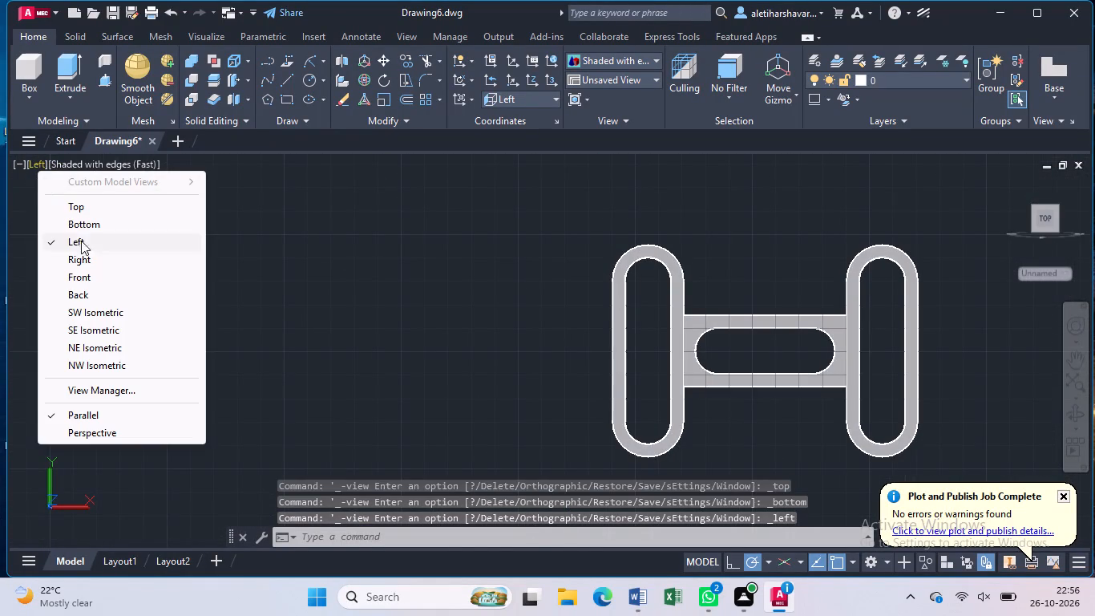
left_click(88, 257)
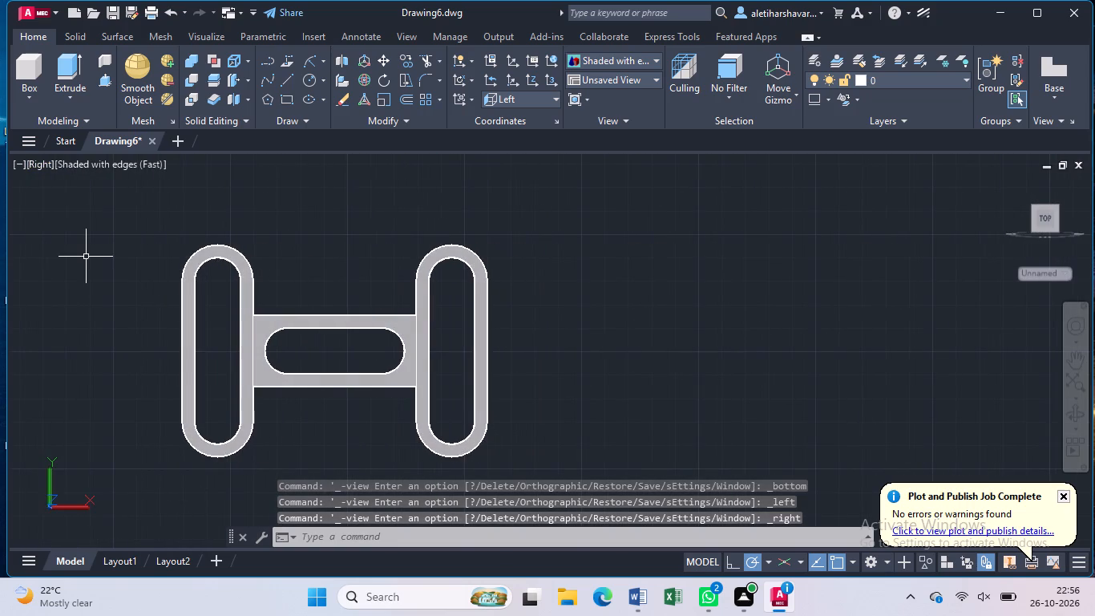
In the Front view, draw a circle of radius 7.5 mm centred on the upright's outer flat face.
left_click(36, 164)
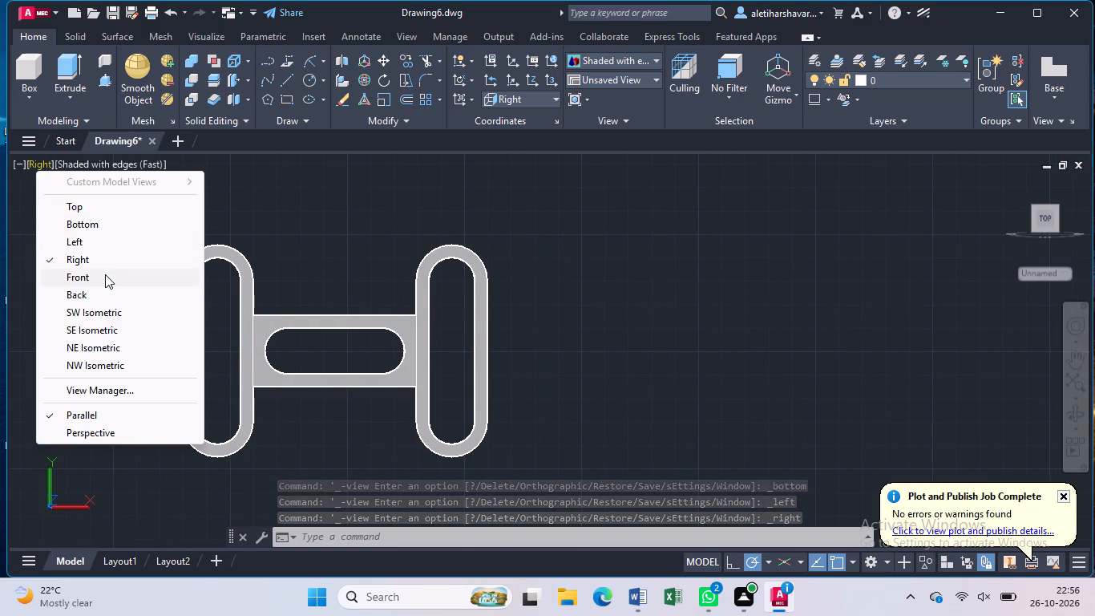
left_click(105, 275)
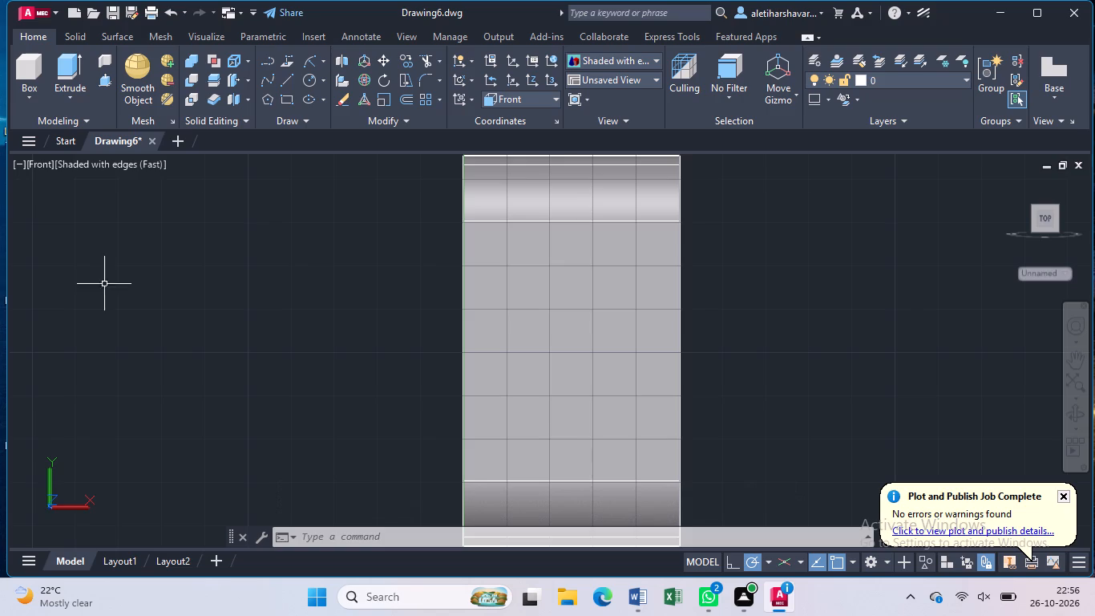
scroll(376, 318, "down", 1)
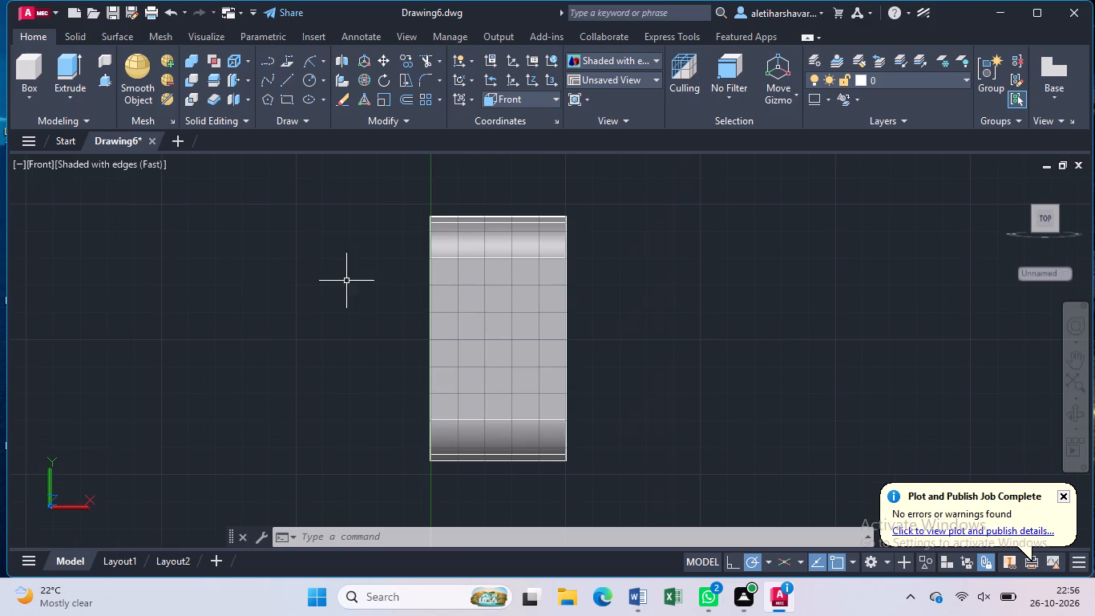
left_click(305, 81)
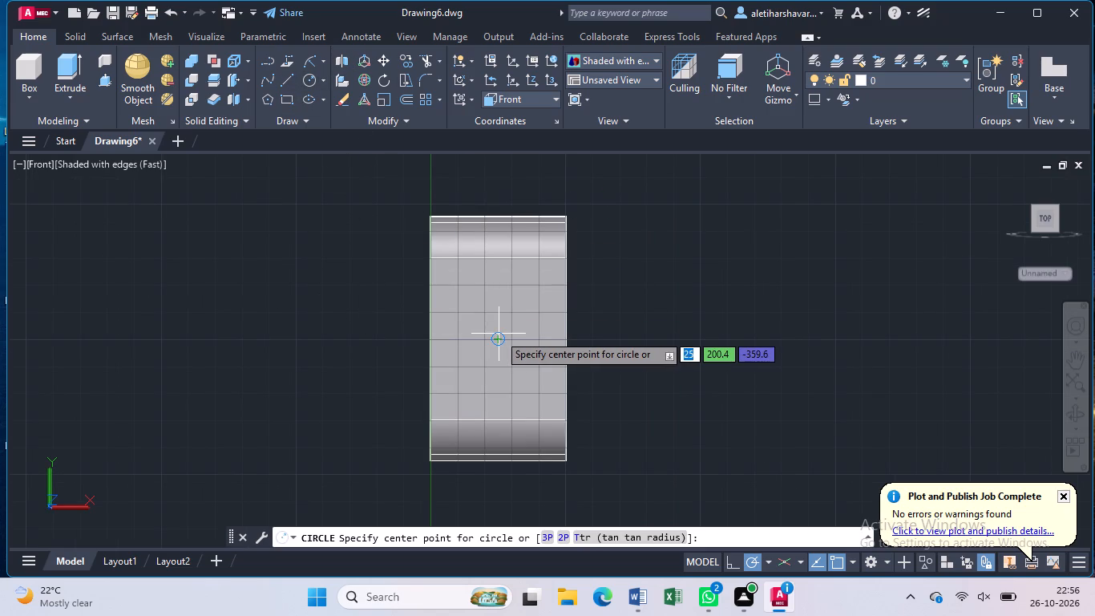
left_click(499, 334)
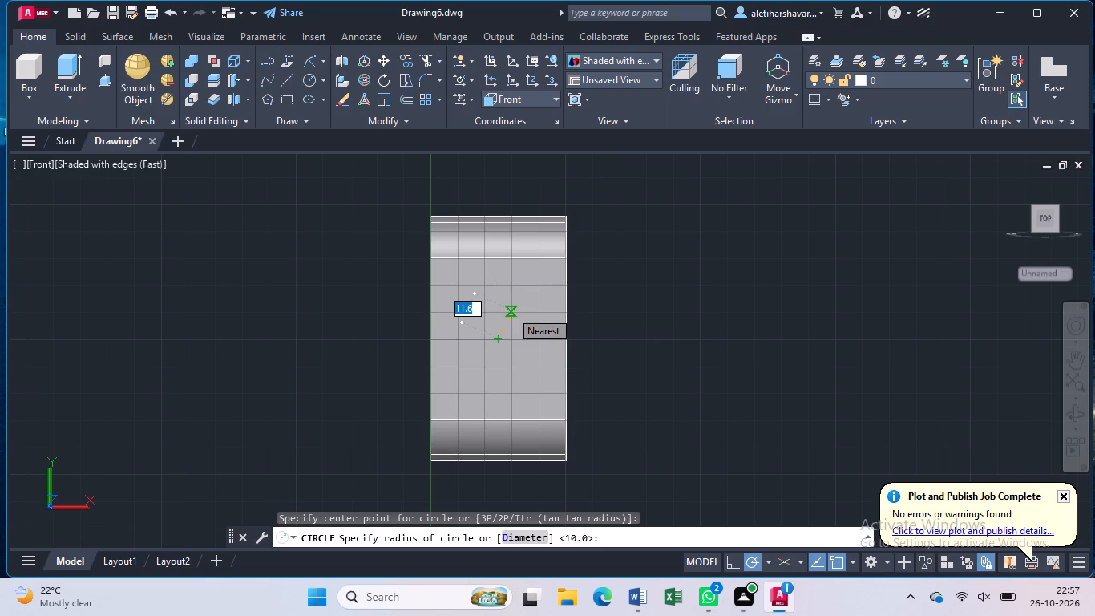
key("7")
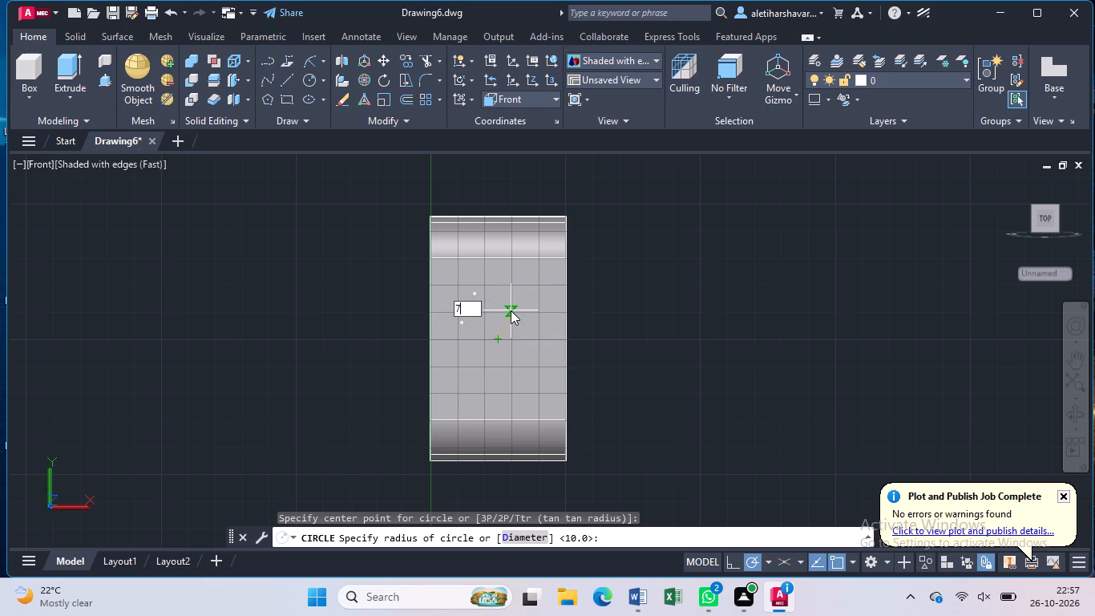
key("period")
key("5")
key("Return")
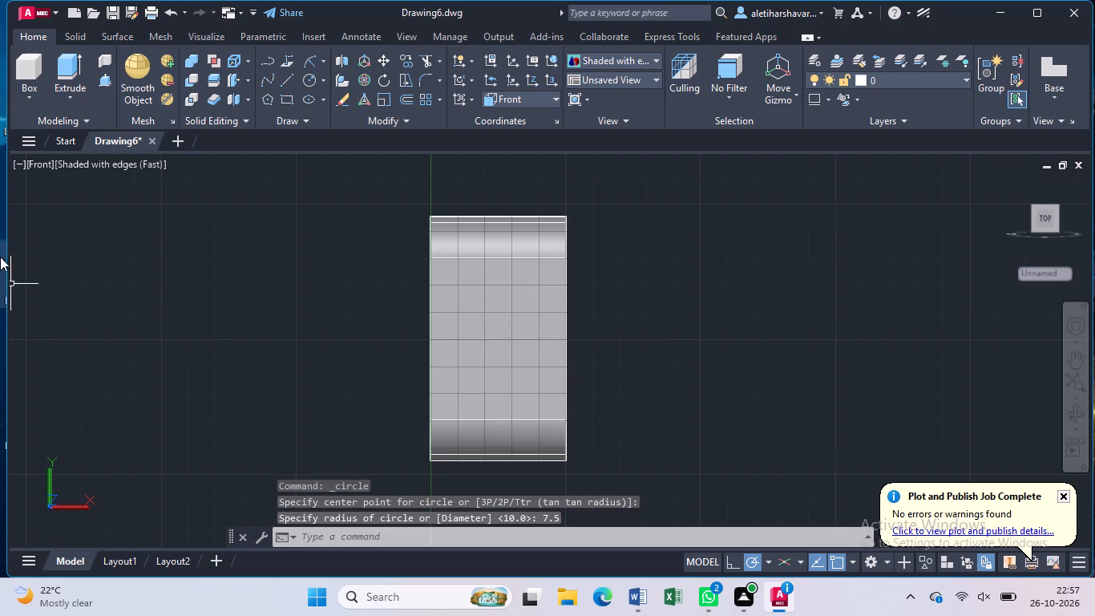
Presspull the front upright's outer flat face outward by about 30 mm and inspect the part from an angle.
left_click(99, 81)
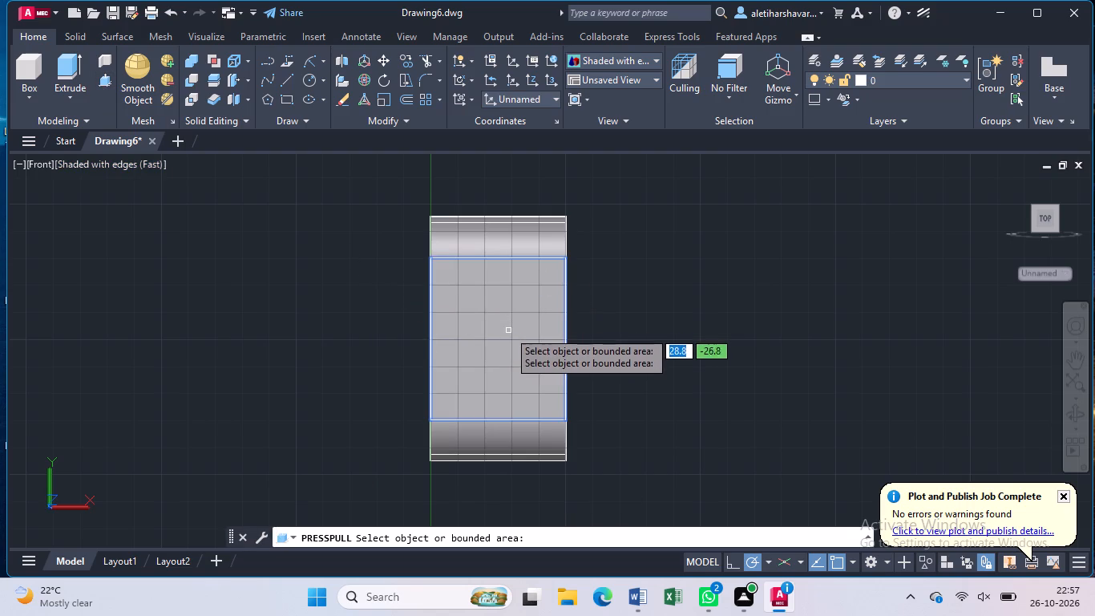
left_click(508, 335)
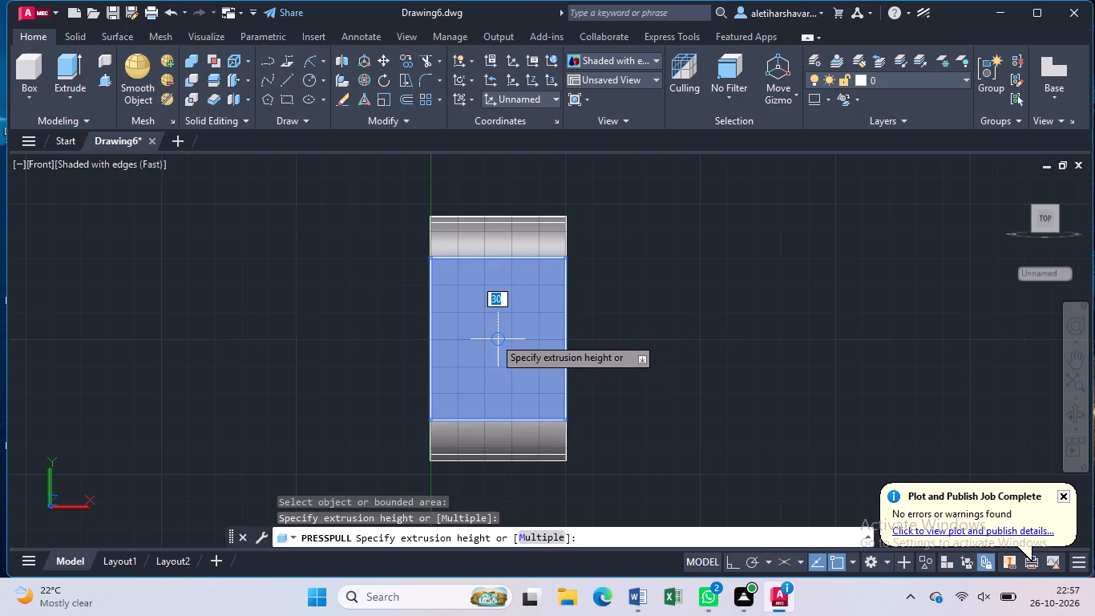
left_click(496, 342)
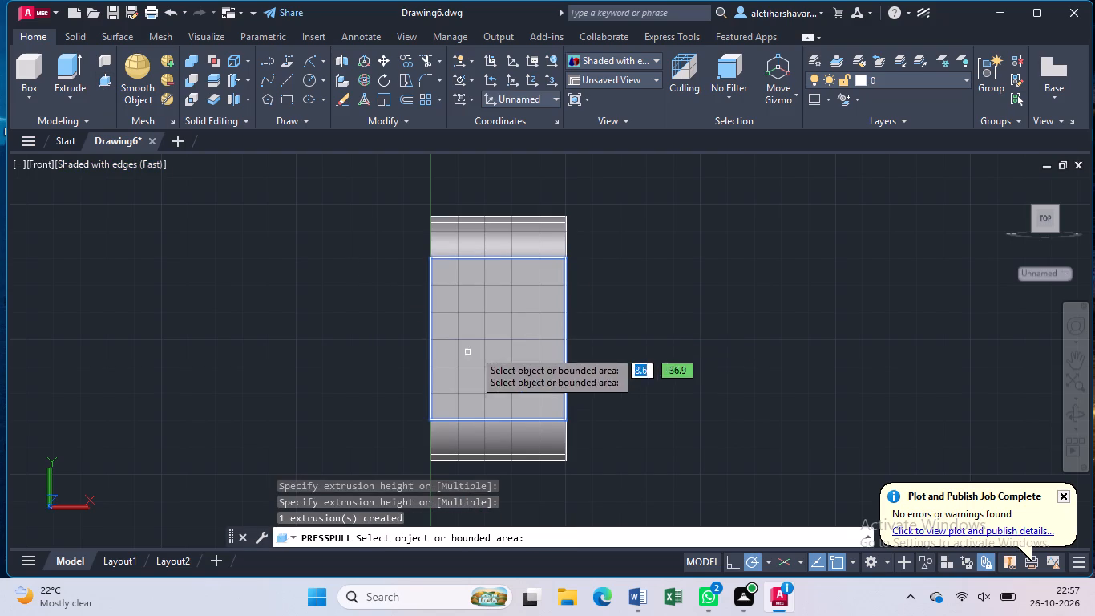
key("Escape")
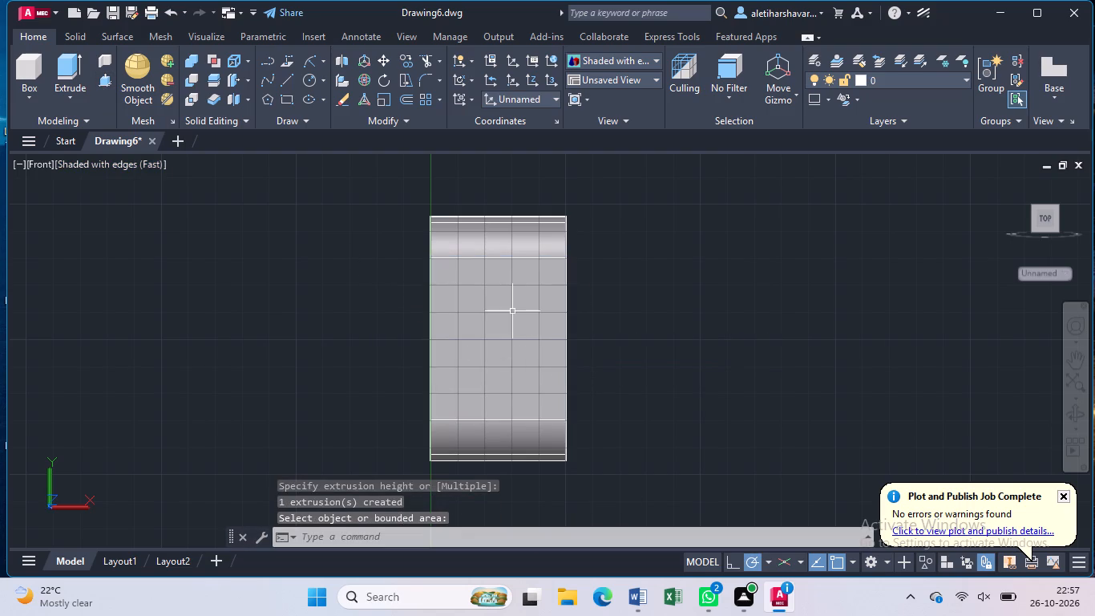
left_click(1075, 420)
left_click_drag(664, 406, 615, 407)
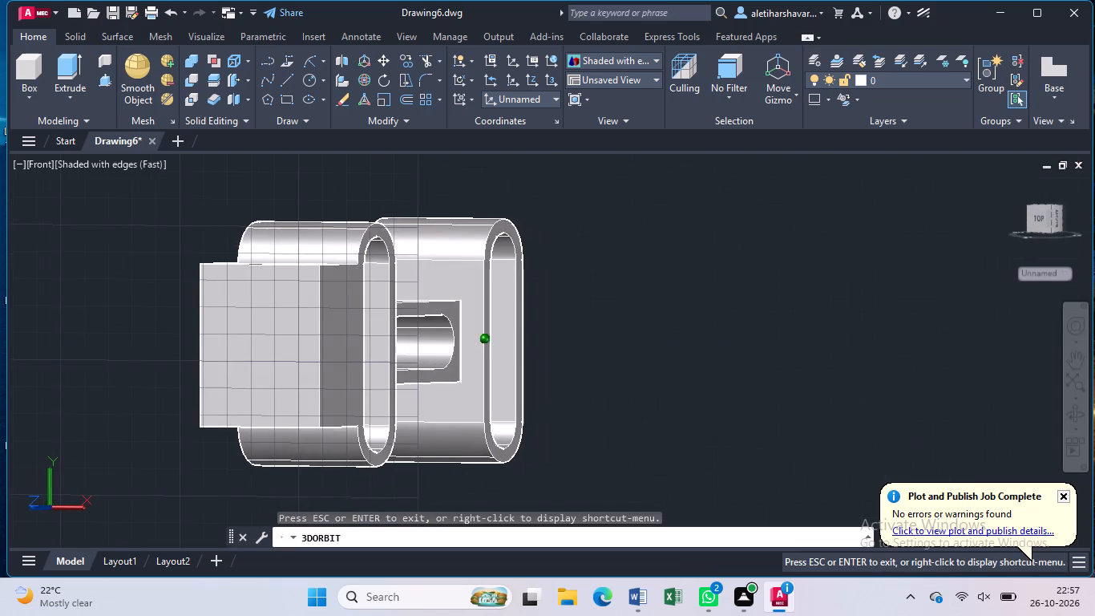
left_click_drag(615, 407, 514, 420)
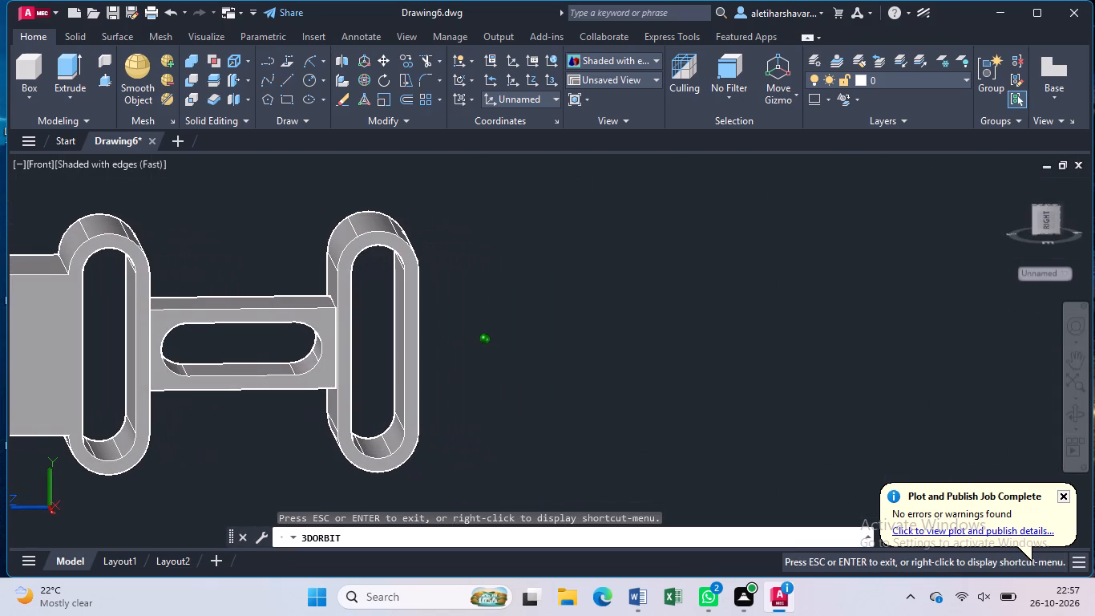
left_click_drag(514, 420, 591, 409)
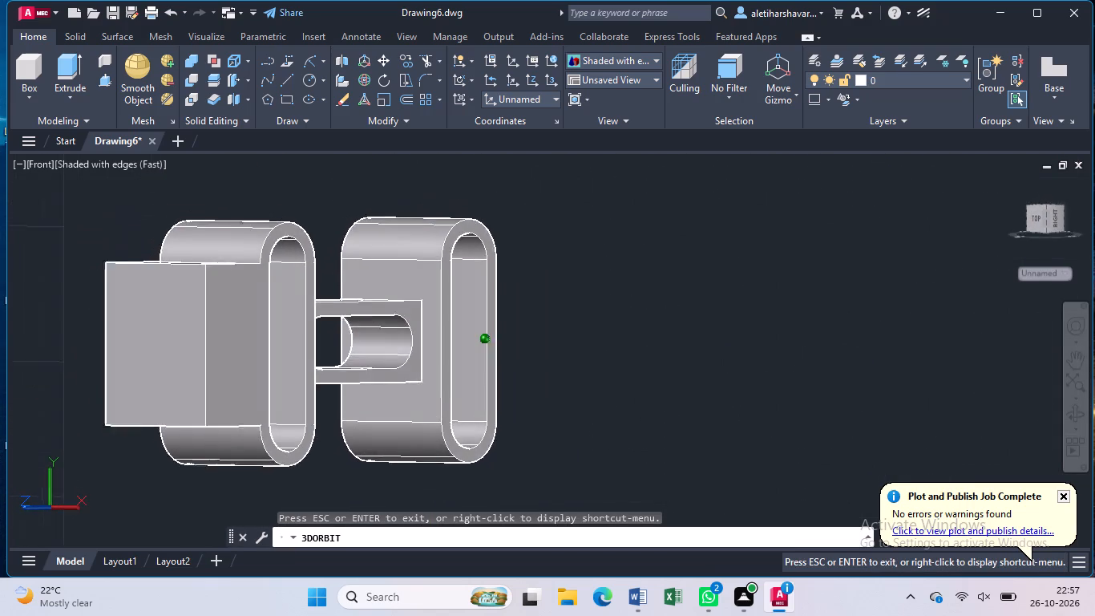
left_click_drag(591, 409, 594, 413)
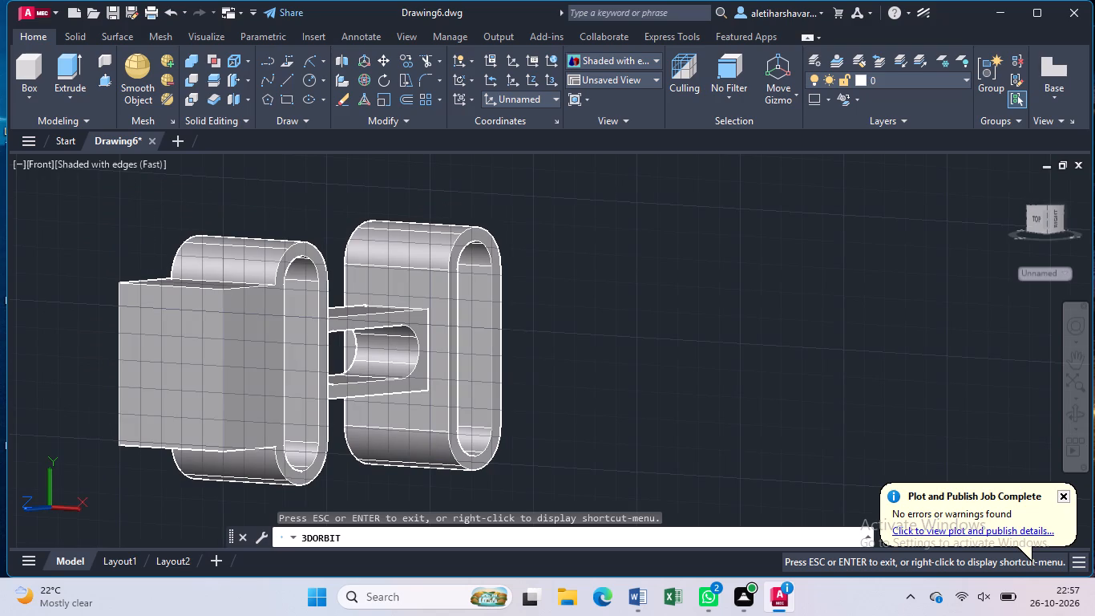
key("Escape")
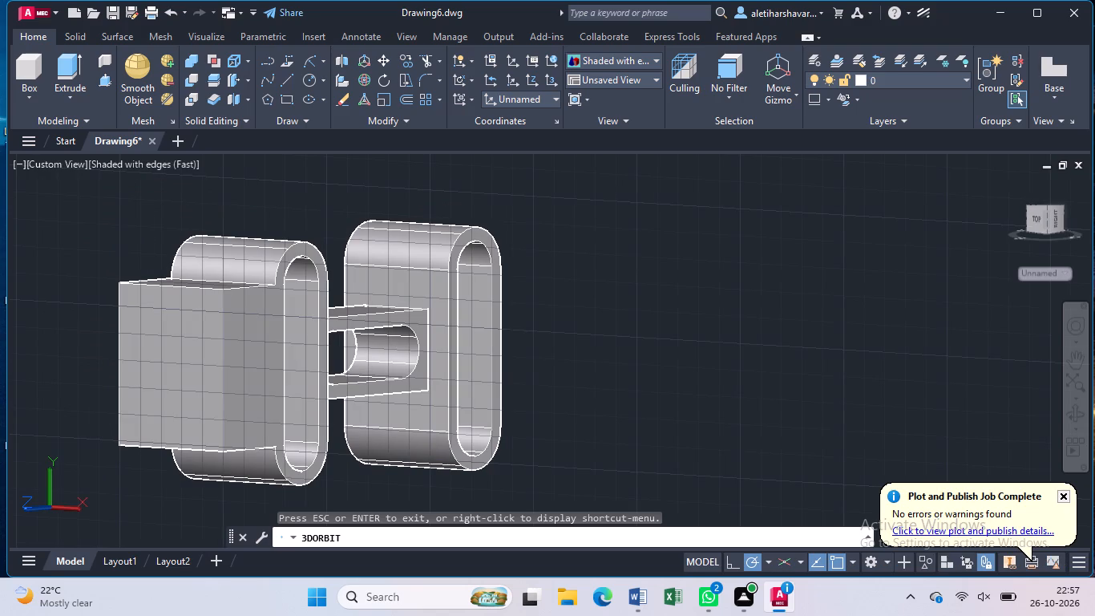
Undo the presspull of the front upright's outer face and the circle drawn before it.
key("ctrl+z")
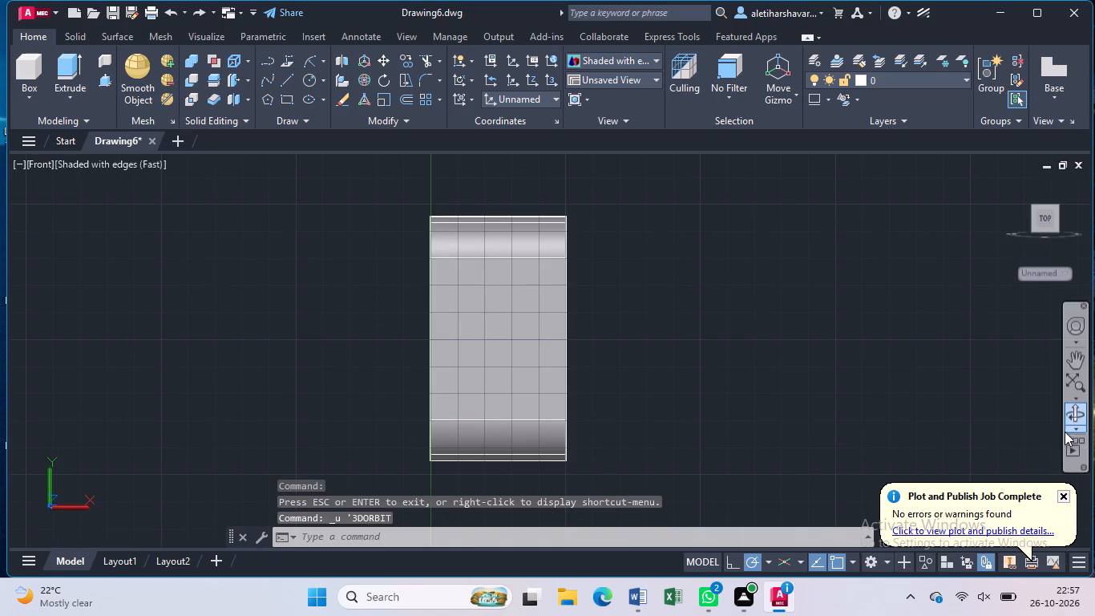
left_click(1080, 417)
left_click_drag(836, 395, 767, 411)
left_click_drag(767, 411, 762, 414)
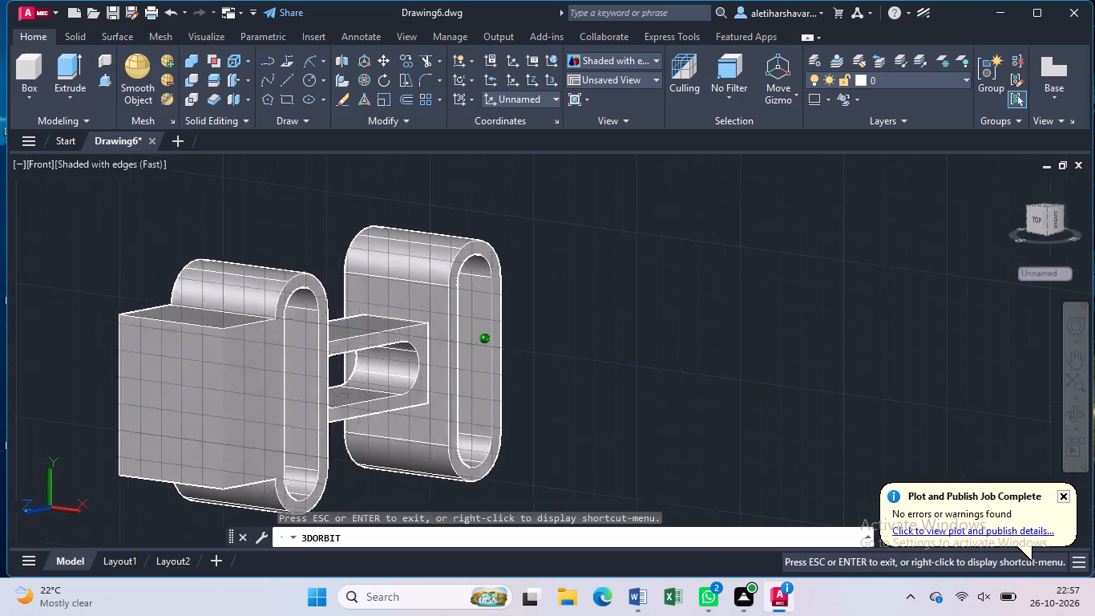
left_click_drag(762, 414, 729, 430)
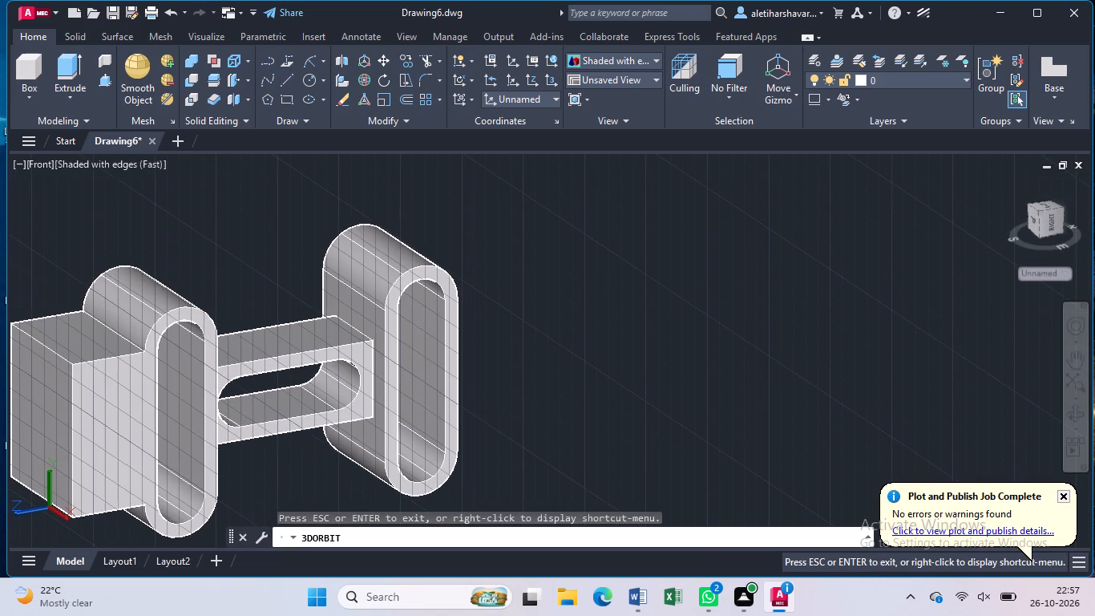
key("ctrl+z")
key("ctrl+z")
key("Escape")
key("ctrl+z")
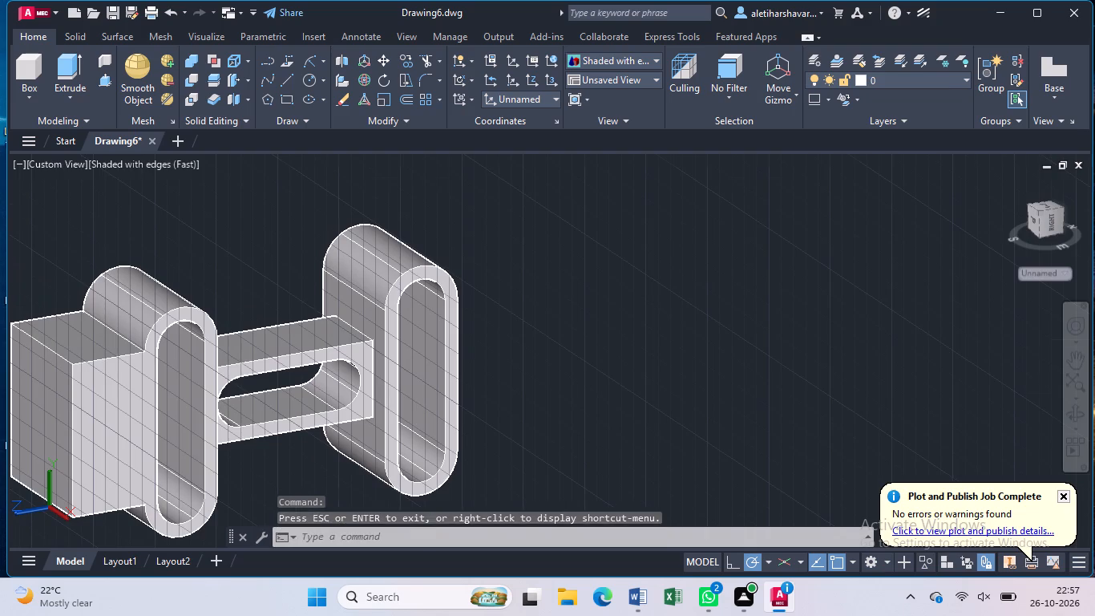
key("ctrl+z")
key("ctrl+z")
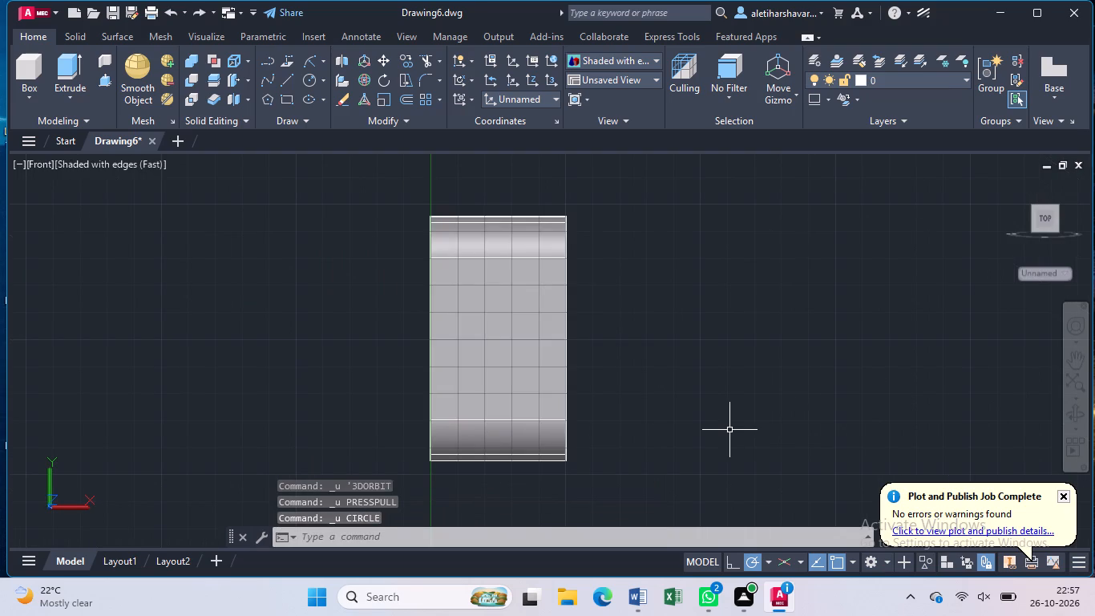
Examine both uprights and the front upright's outer flat face from several angles.
left_click(1086, 413)
left_click_drag(743, 415, 652, 427)
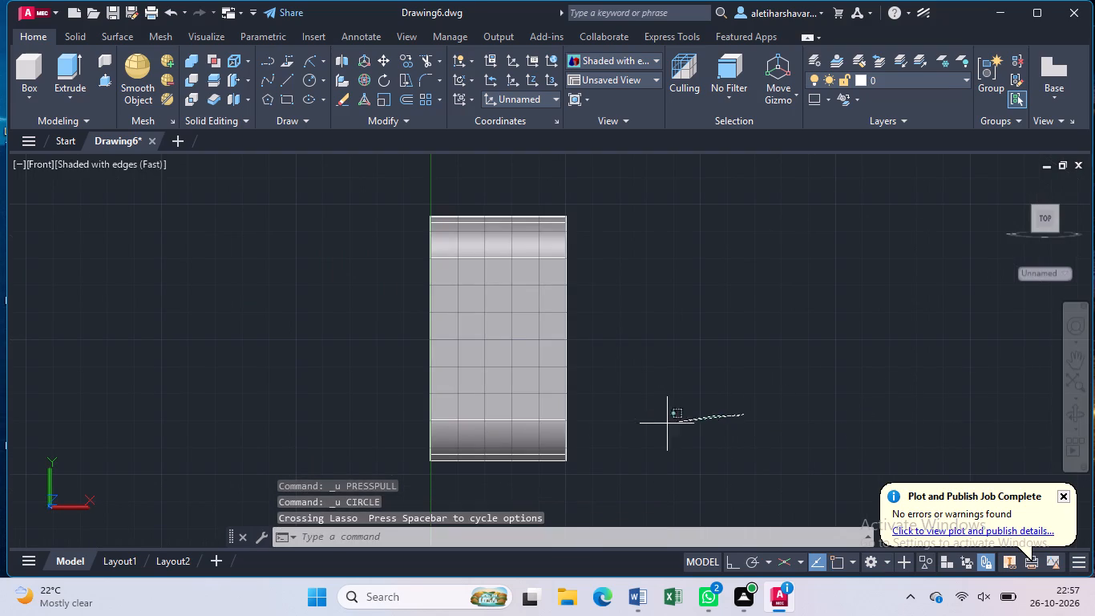
left_click_drag(652, 427, 530, 450)
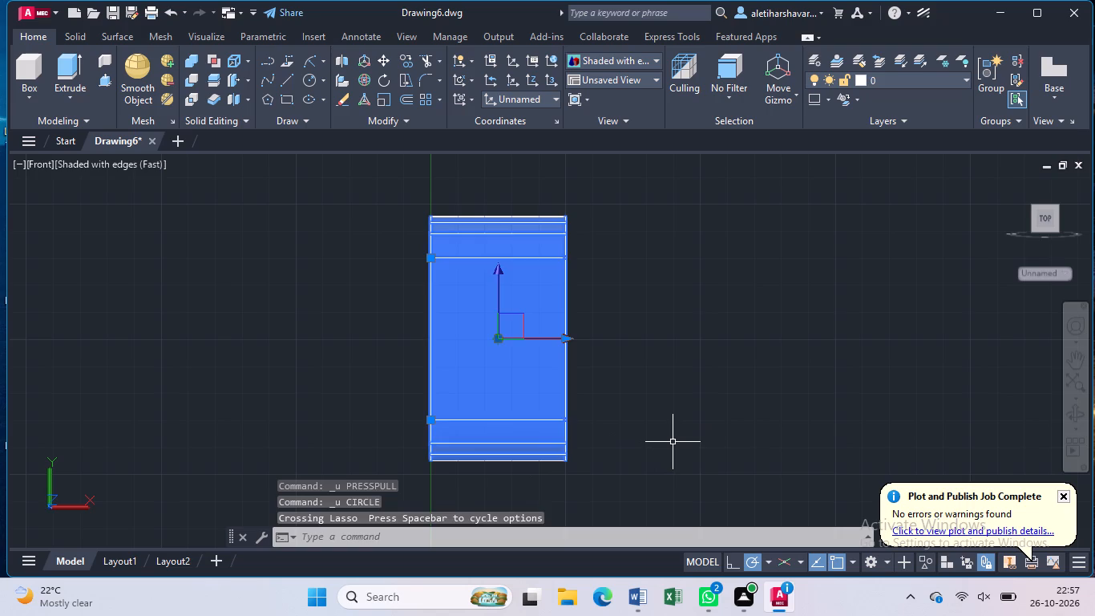
key("Escape")
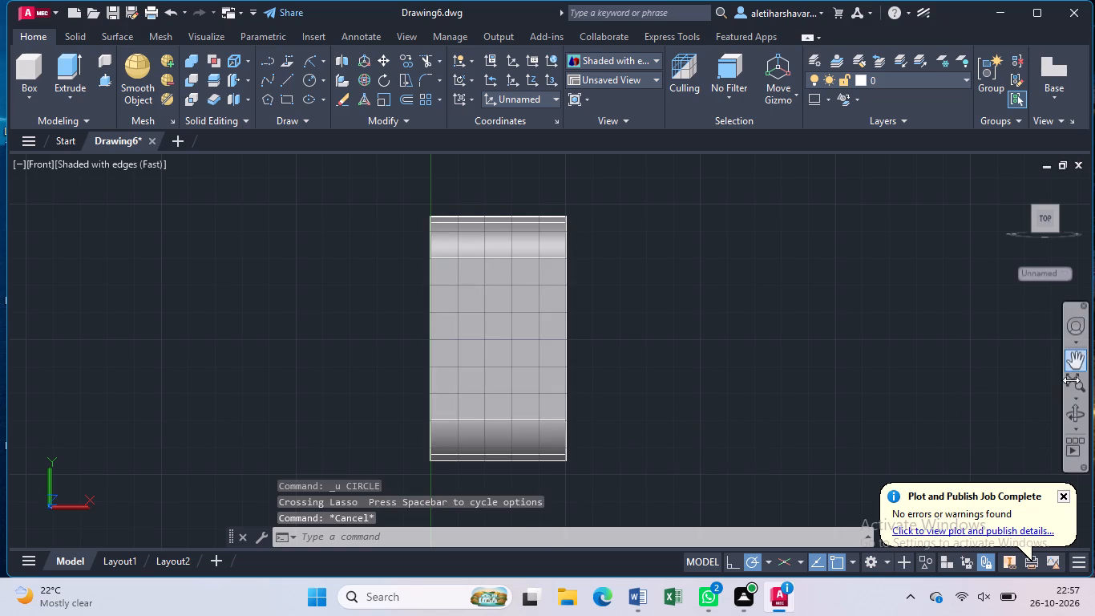
left_click(1076, 411)
left_click_drag(597, 412, 570, 424)
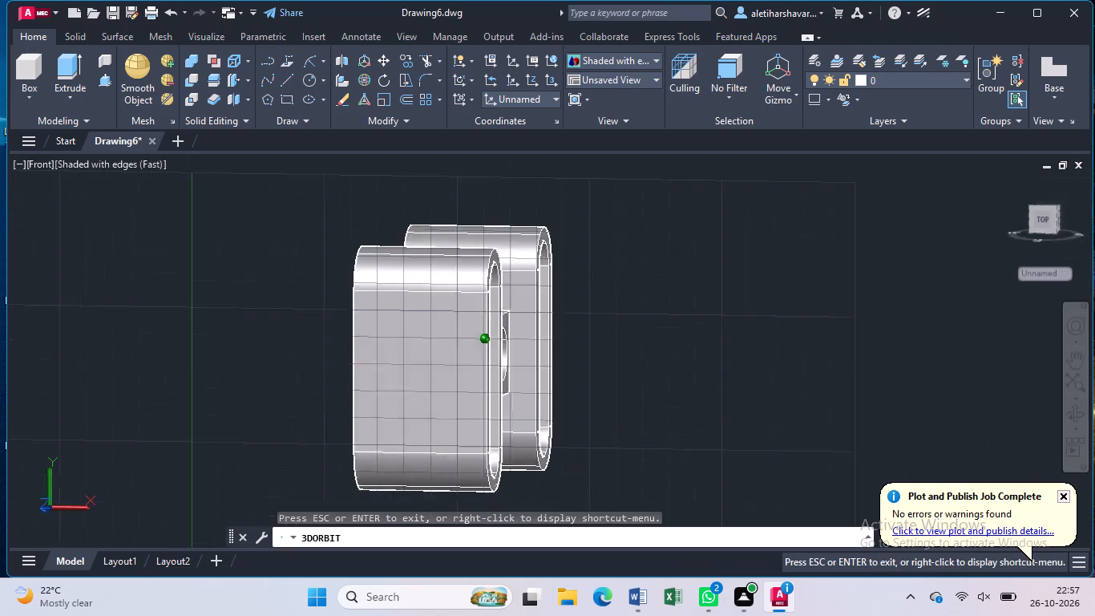
left_click_drag(570, 424, 616, 406)
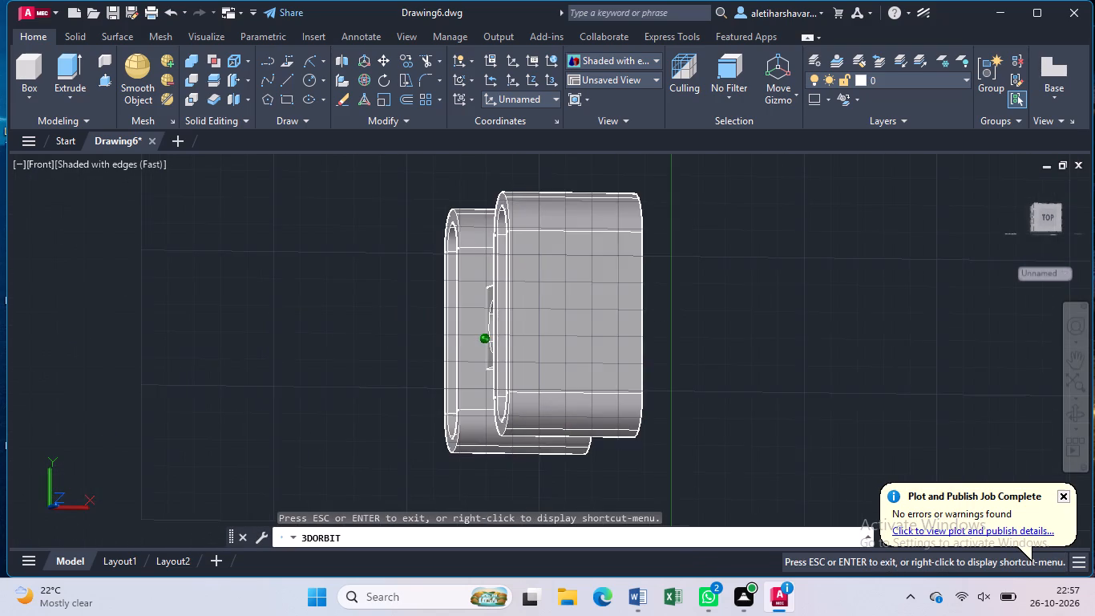
left_click_drag(616, 406, 613, 426)
key("Escape")
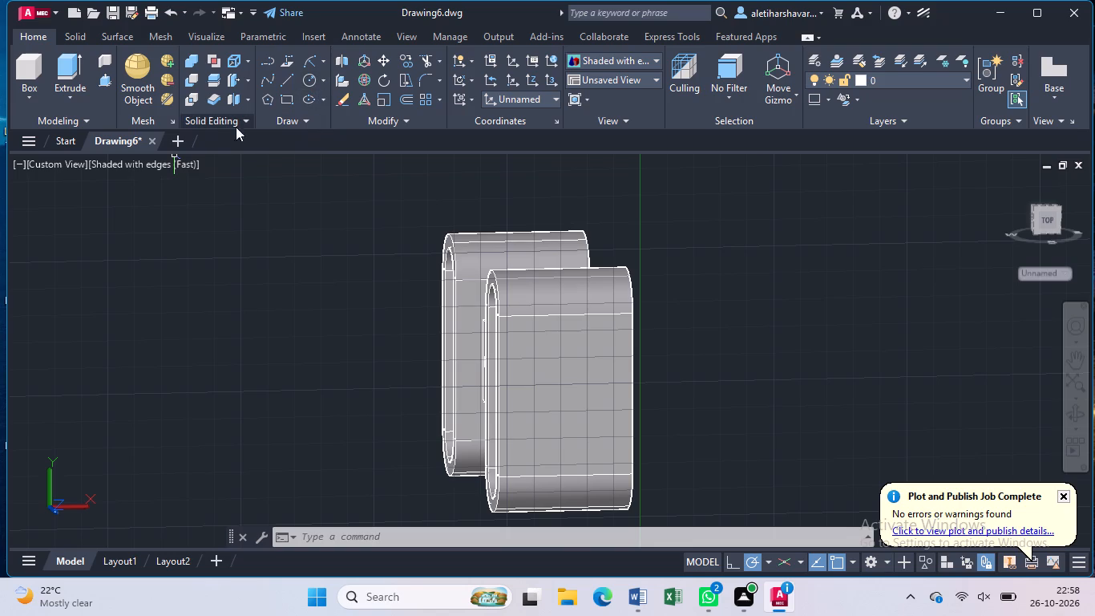
In the Front view, draw a circle of radius 7.5 mm centred on the upright's flat face.
left_click(53, 160)
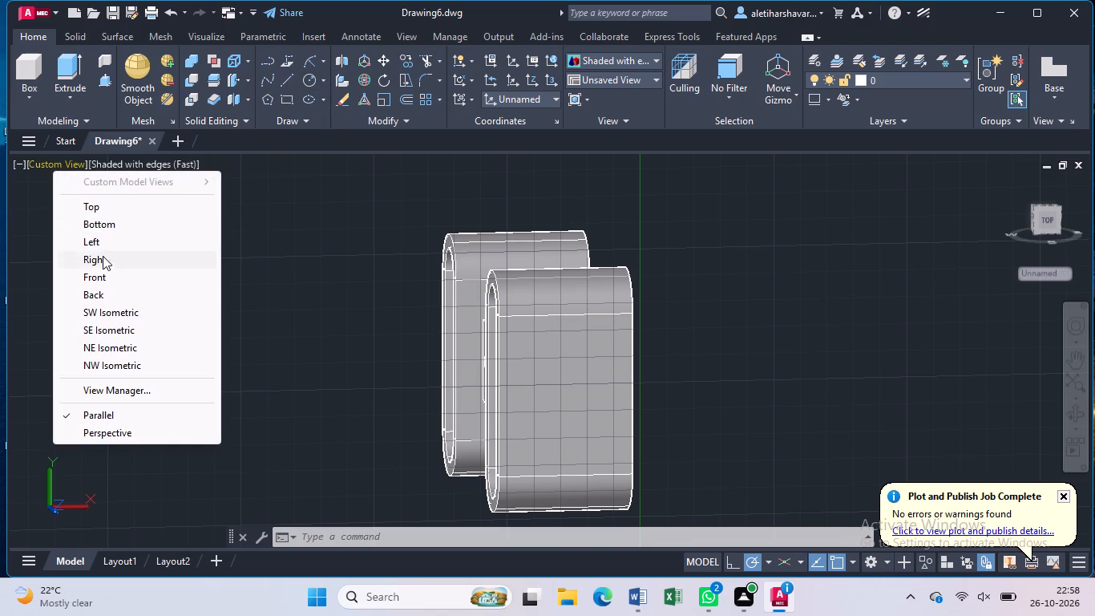
left_click(105, 281)
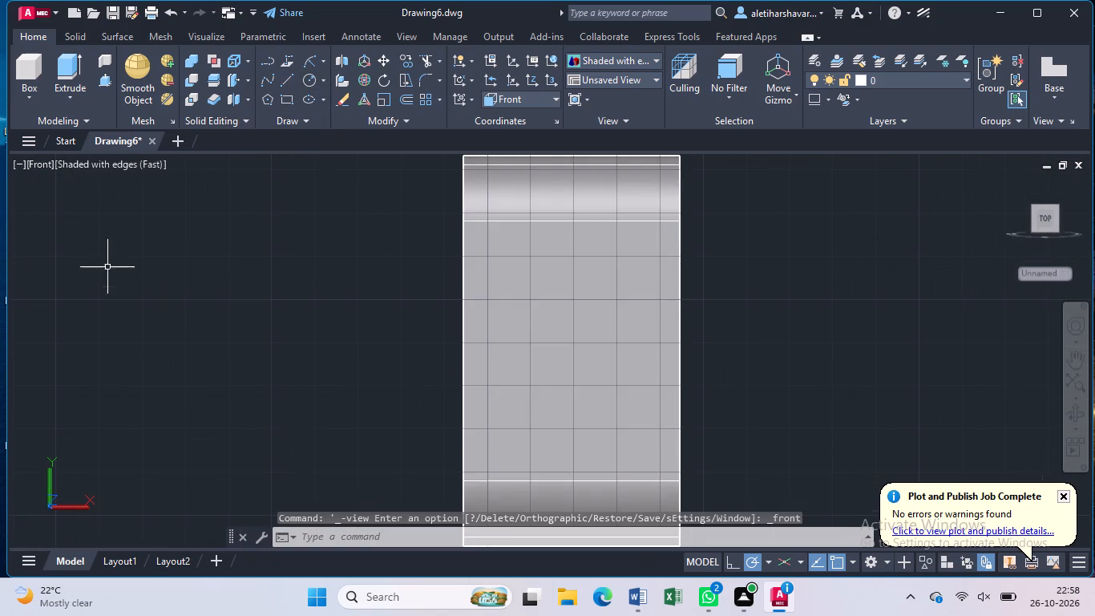
left_click(309, 79)
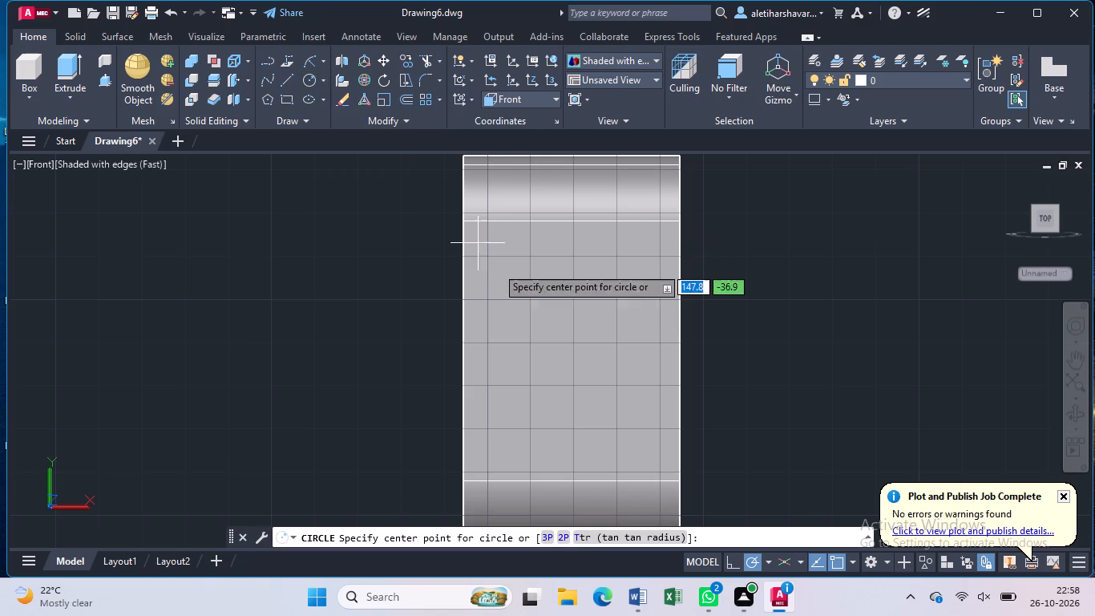
left_click(570, 351)
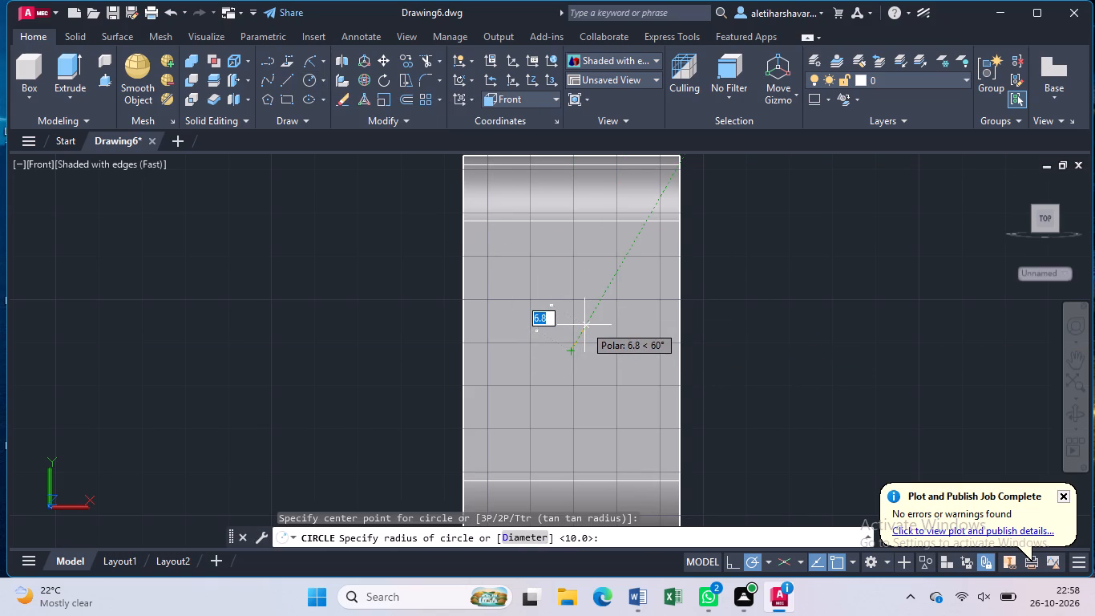
key("7")
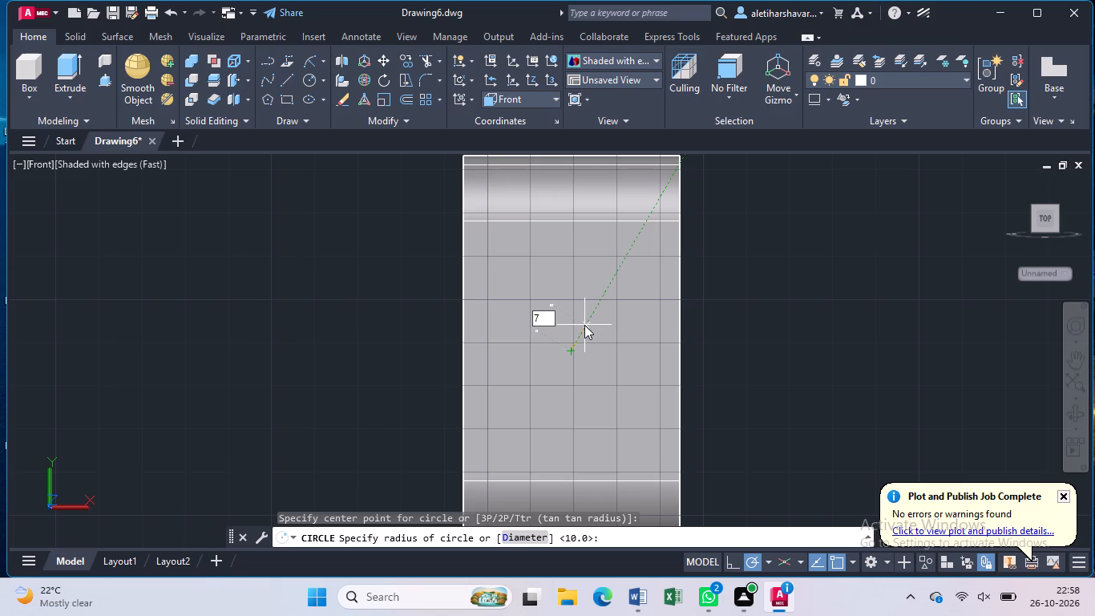
key("period")
key("5")
key("Return")
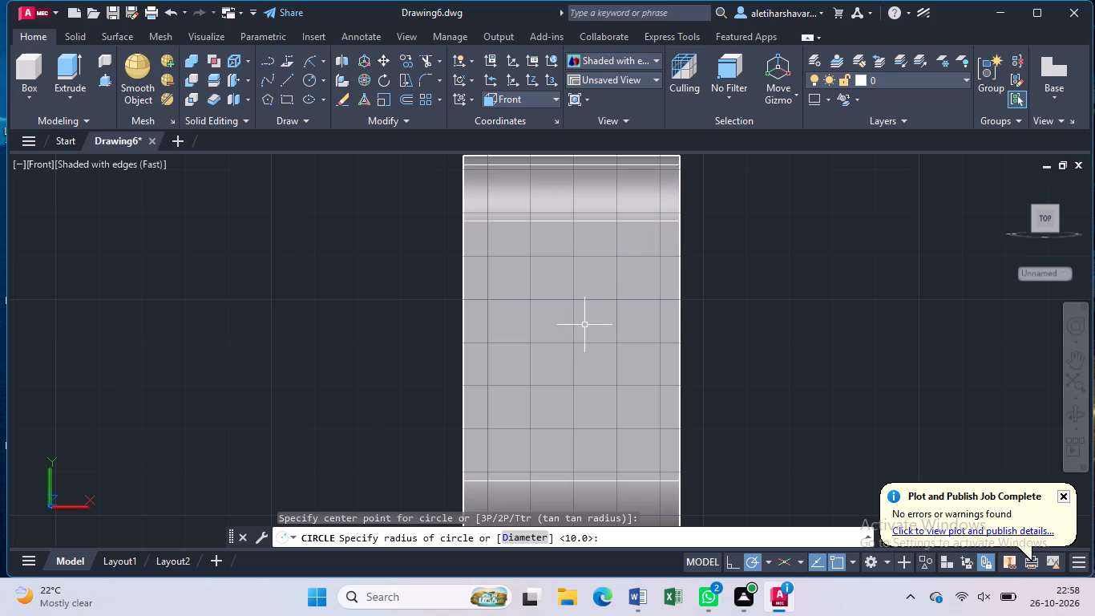
Inspect the uprights from an angle to check where the circle lies.
left_click(1081, 408)
left_click_drag(745, 362, 657, 376)
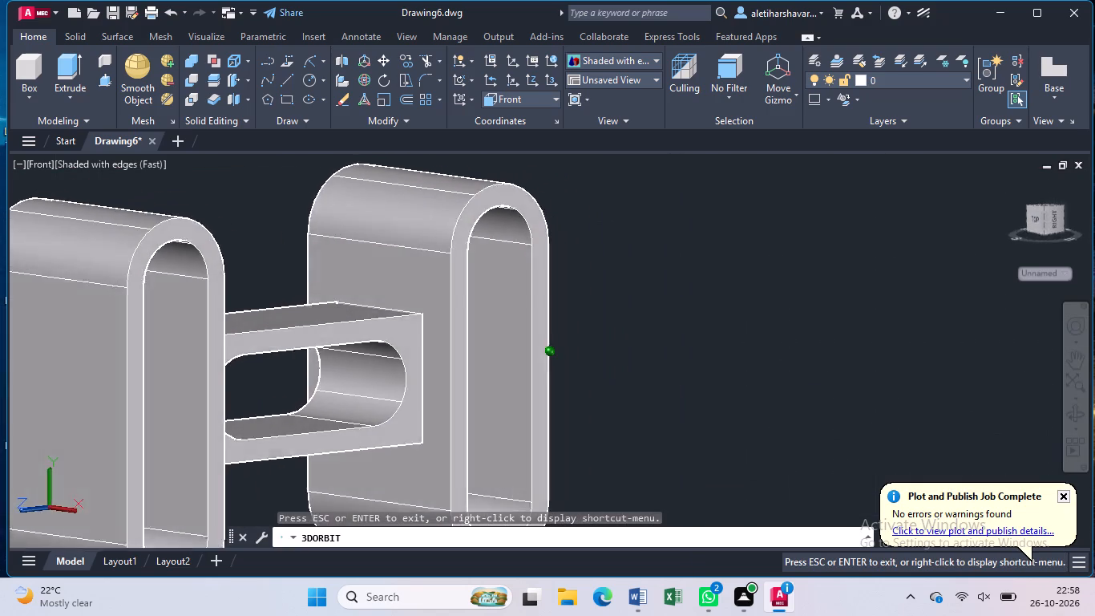
left_click_drag(657, 376, 539, 400)
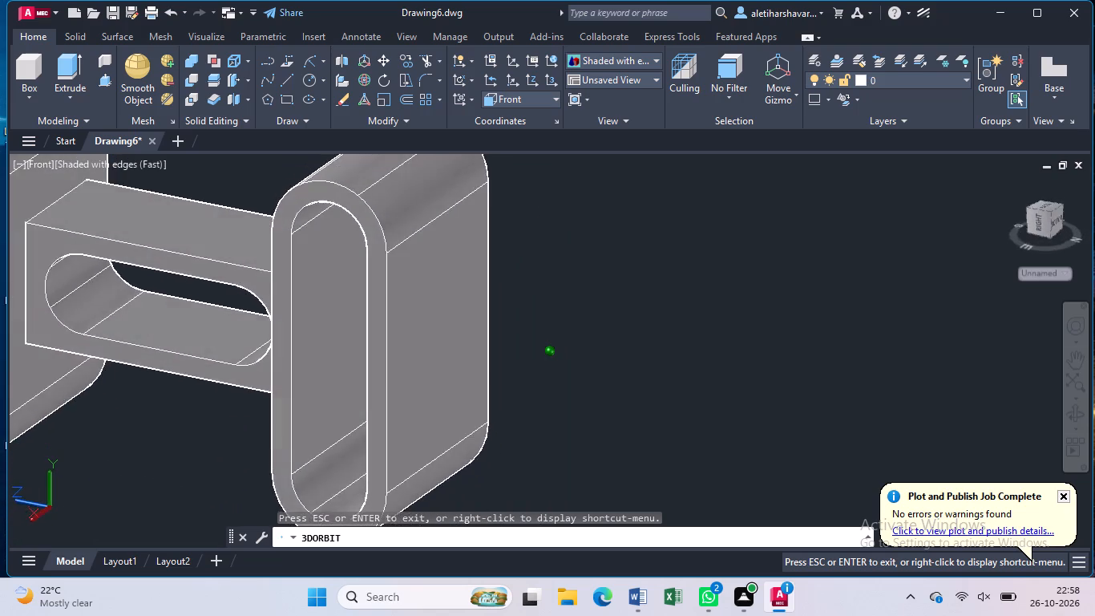
left_click_drag(539, 400, 733, 382)
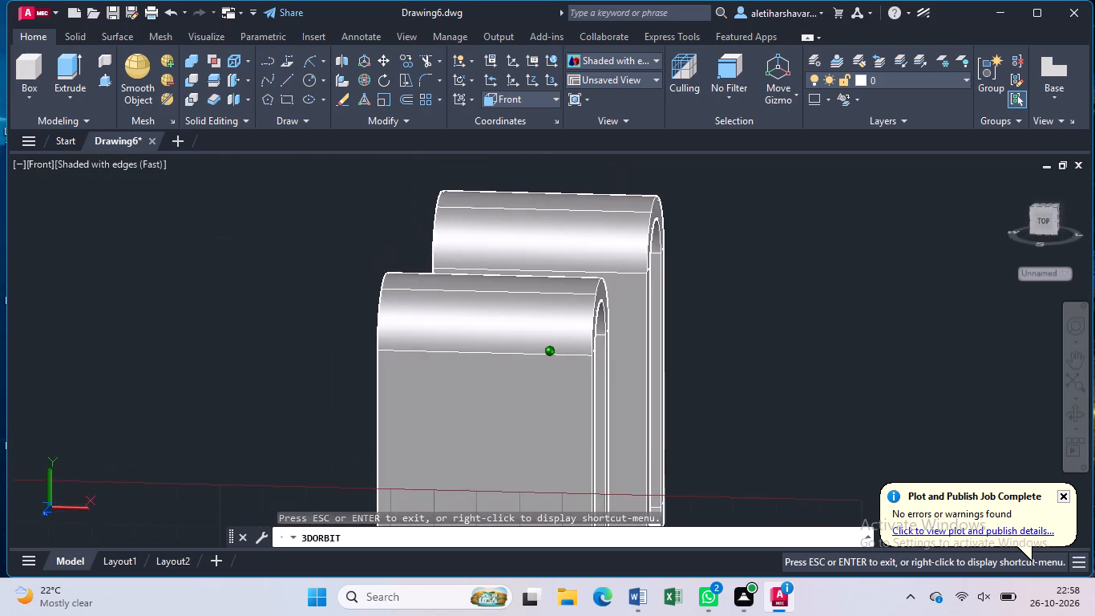
left_click_drag(733, 382, 745, 348)
key("Escape")
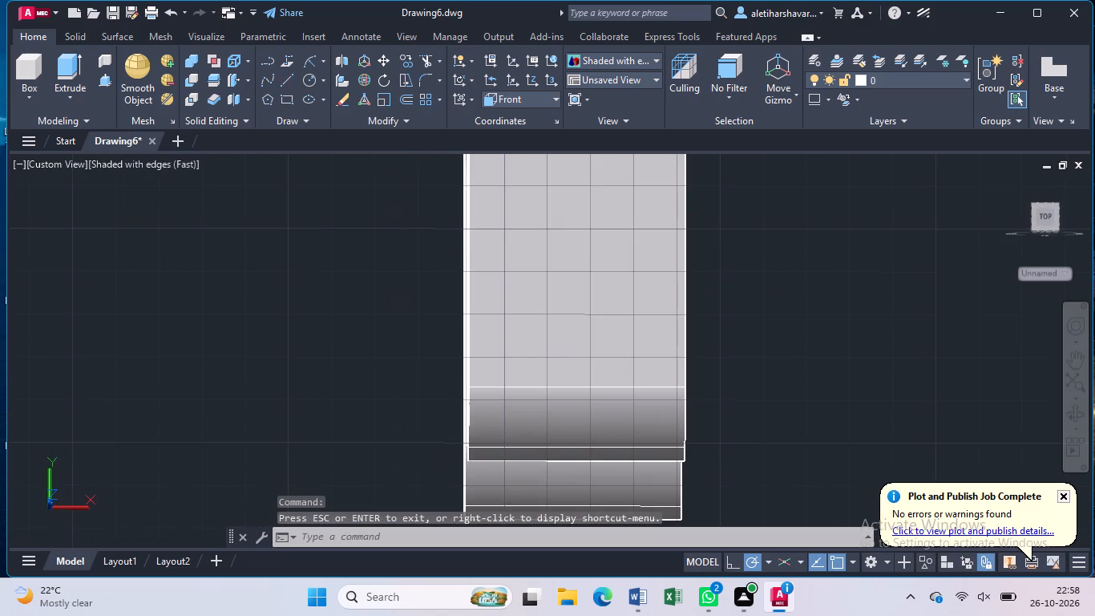
In the Front view, draw a 60 mm vertical line between the midpoints of the flat face's upper and lower edges.
left_click(59, 165)
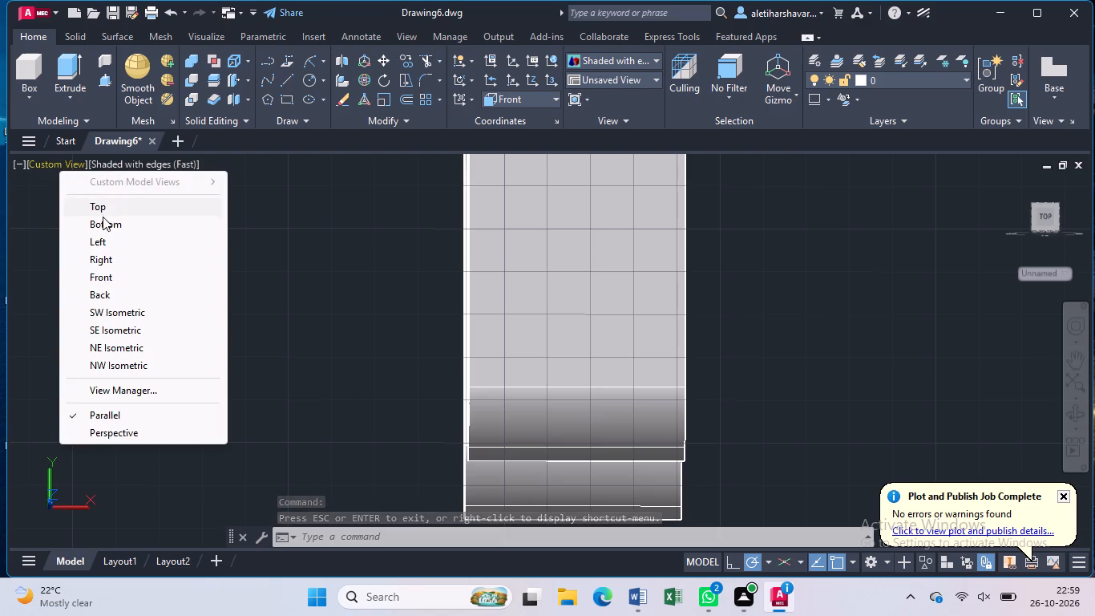
left_click(106, 275)
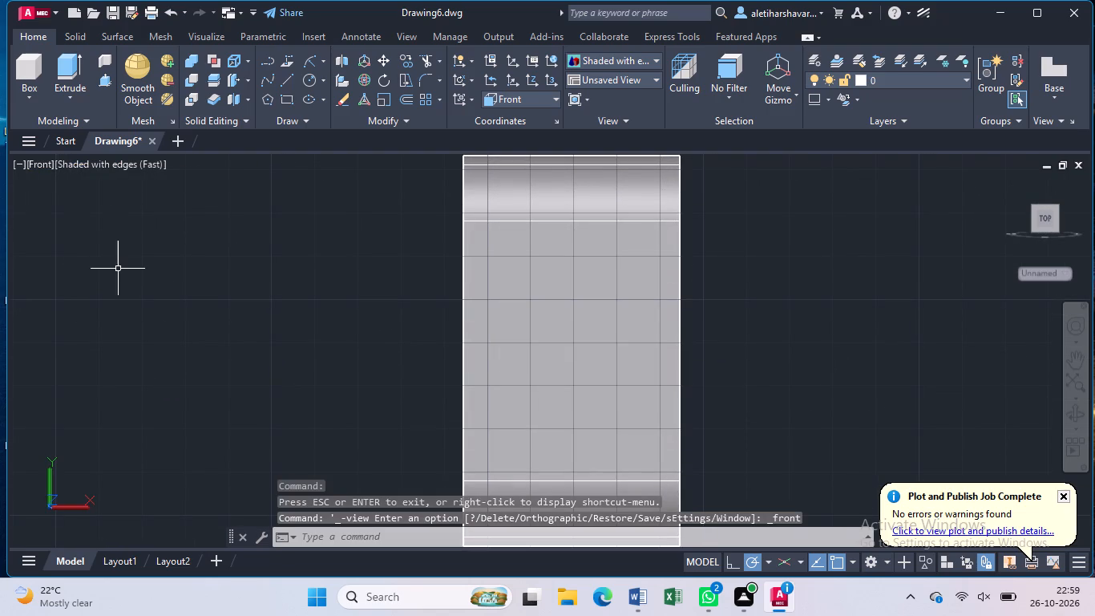
key("Escape")
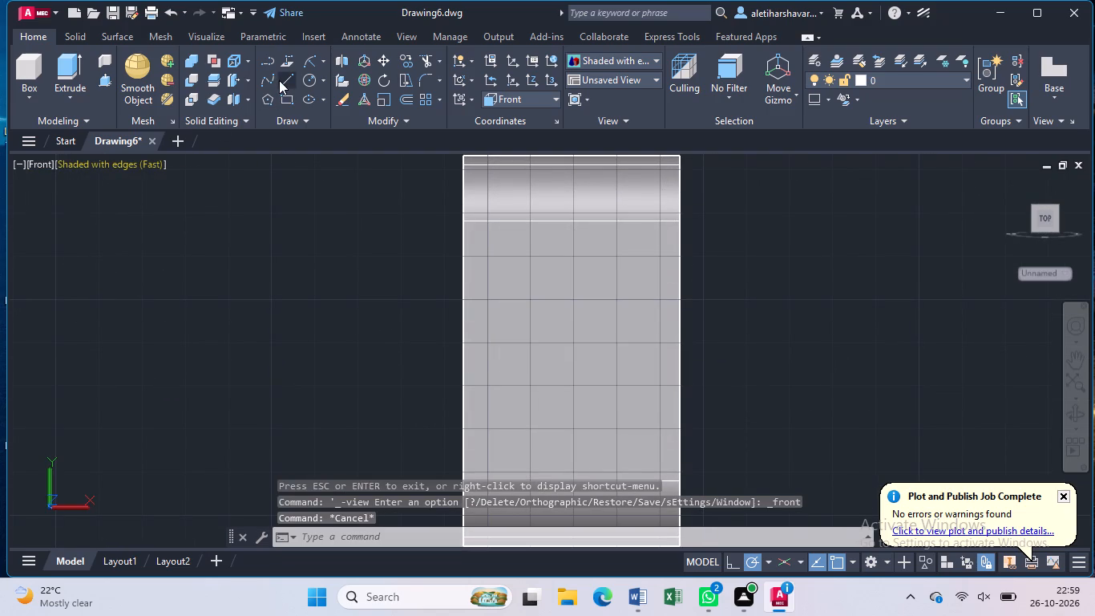
left_click(288, 77)
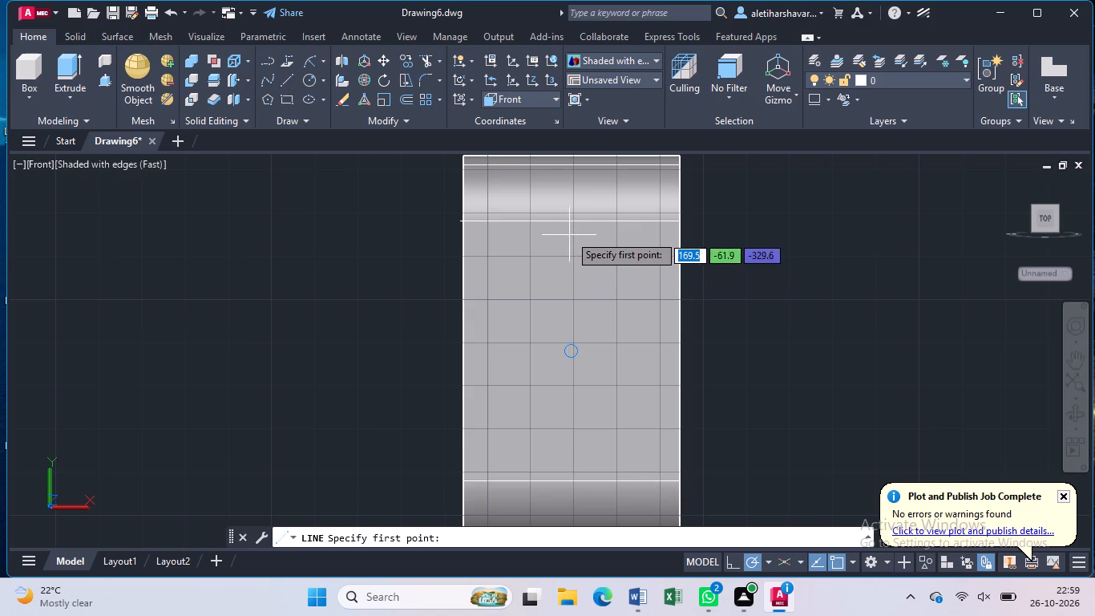
left_click(570, 221)
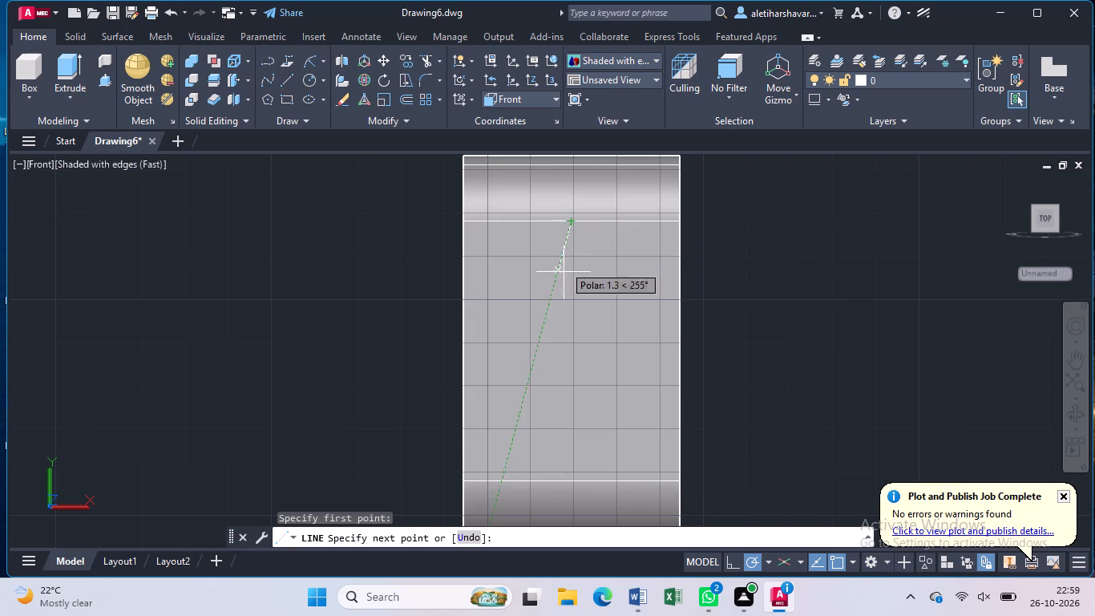
left_click(576, 483)
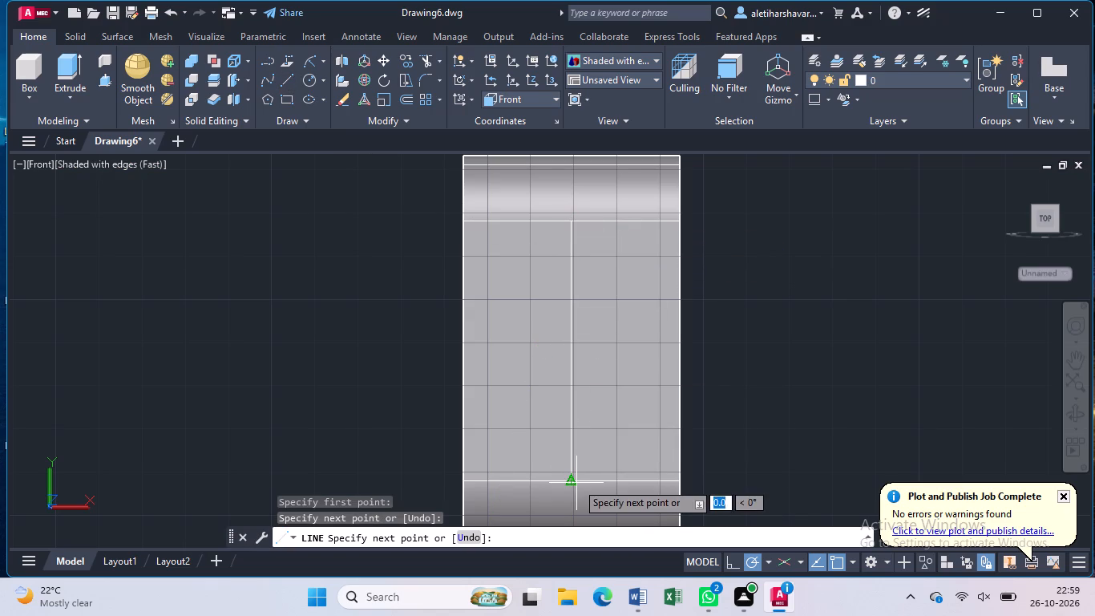
key("Escape")
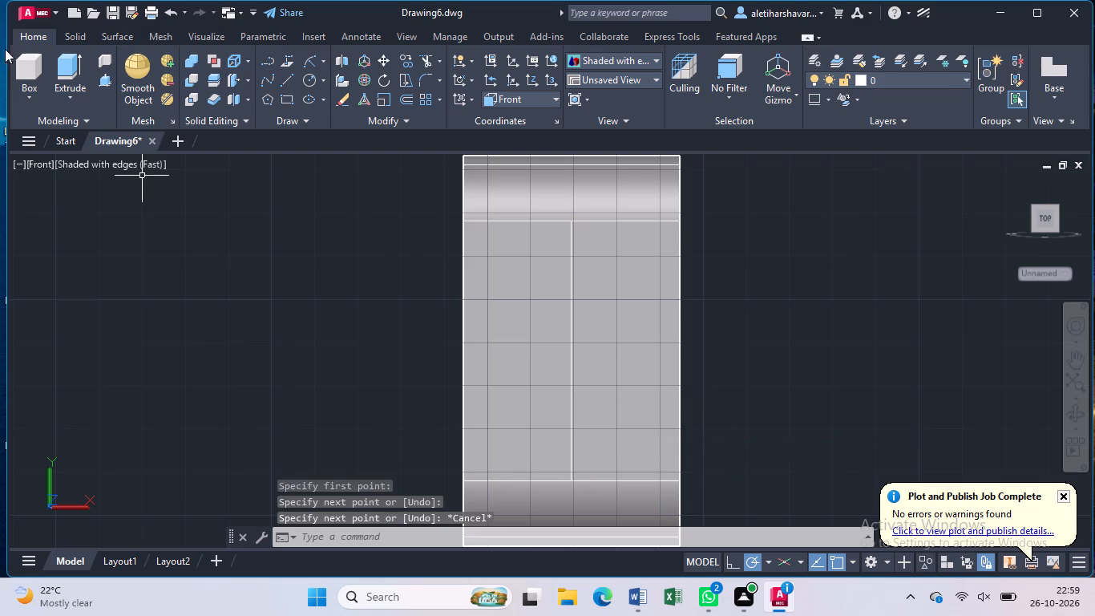
Draw a circle of radius 7.5 mm centred on the upright's flat face, at the middle of the vertical line.
left_click(312, 82)
left_click(573, 353)
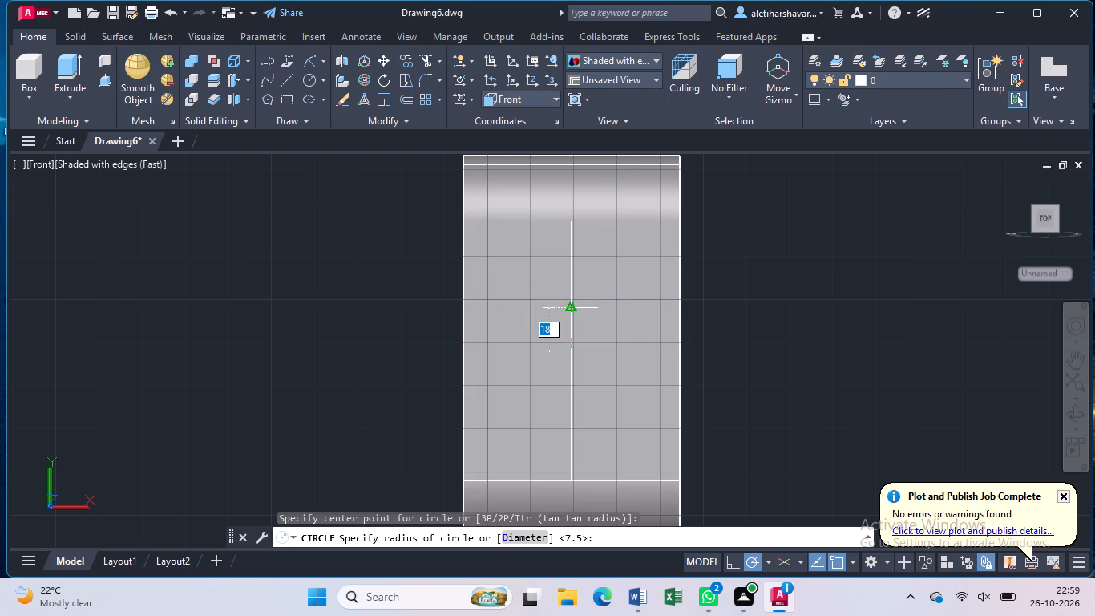
key("7")
key("period")
key("5")
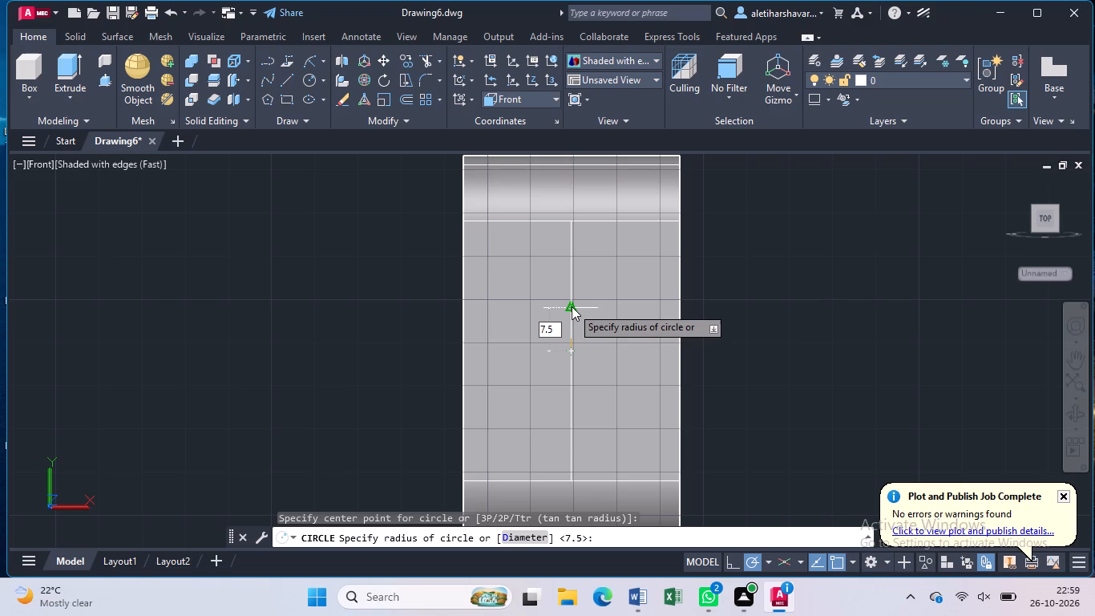
key("Return")
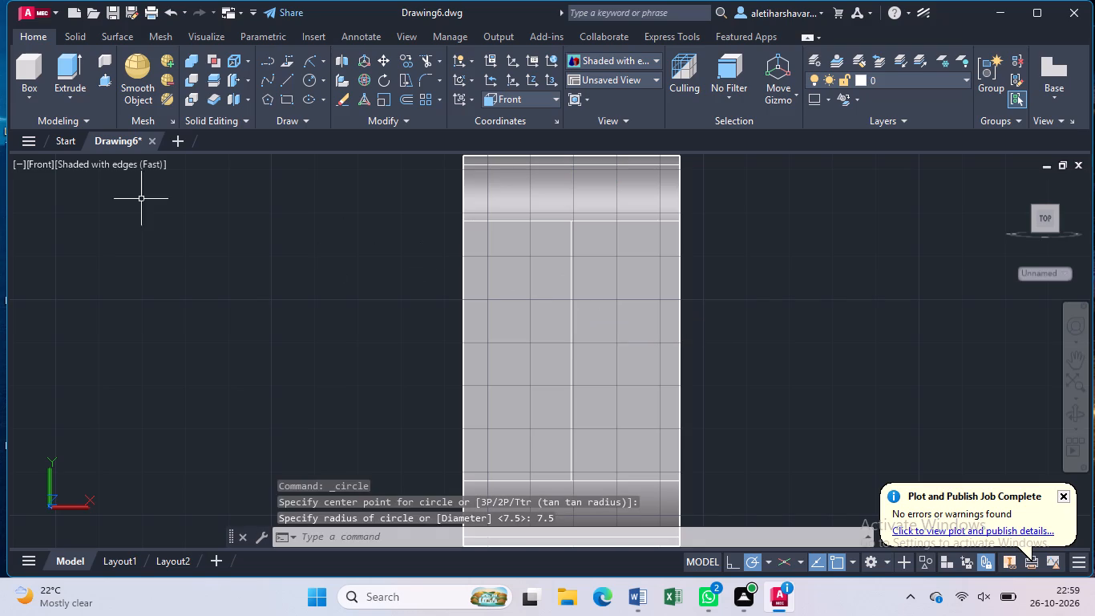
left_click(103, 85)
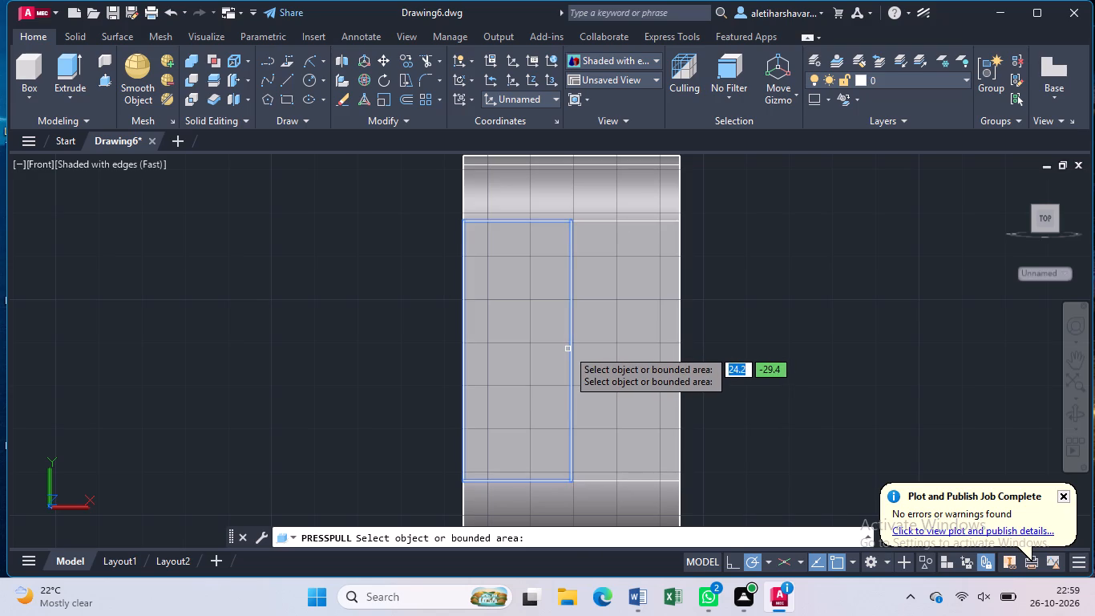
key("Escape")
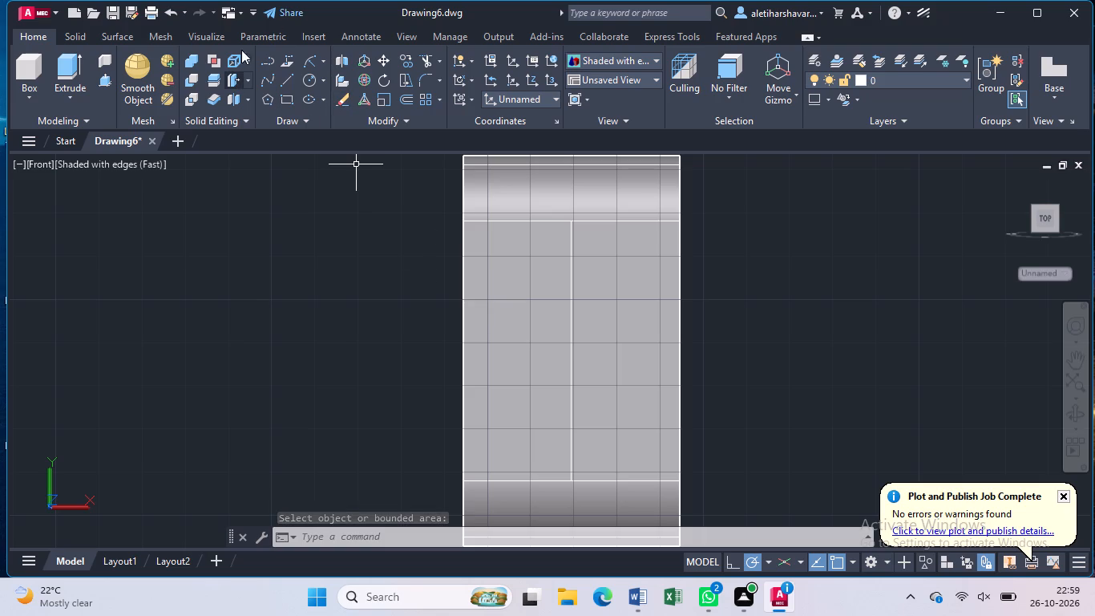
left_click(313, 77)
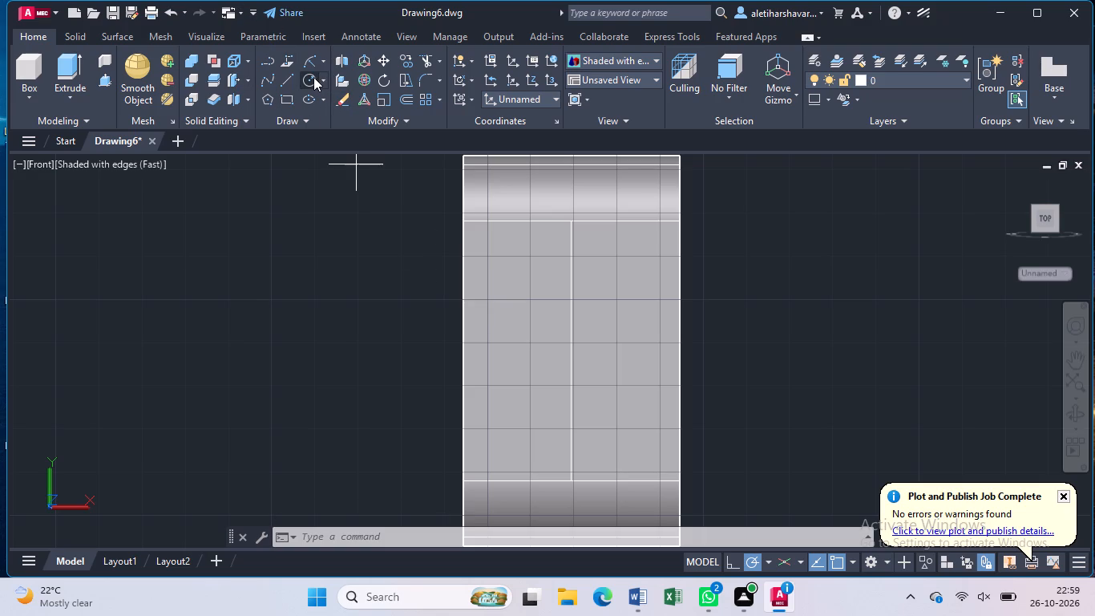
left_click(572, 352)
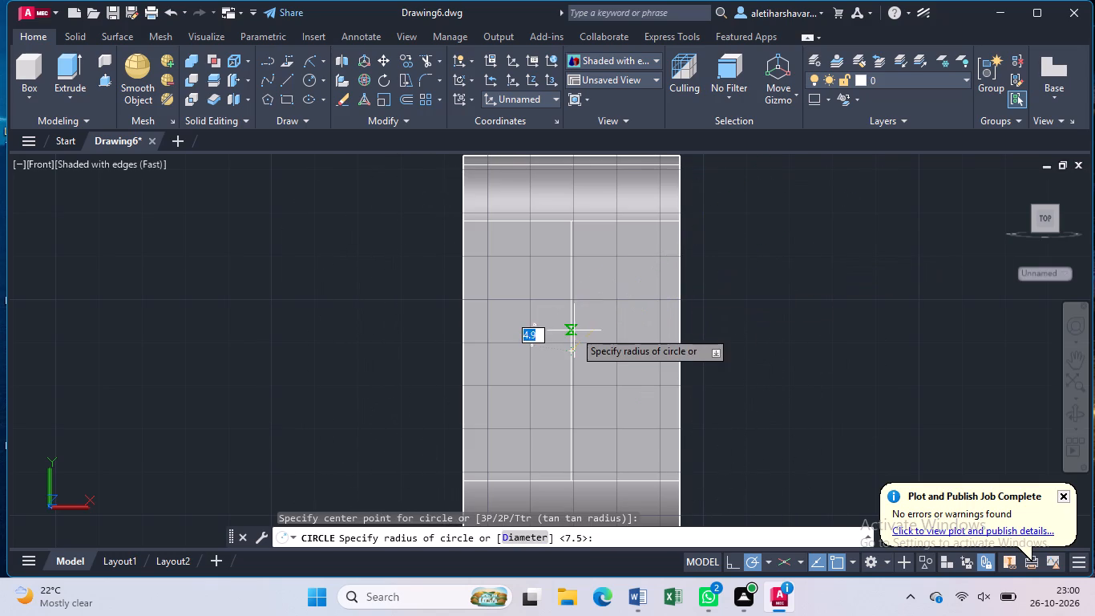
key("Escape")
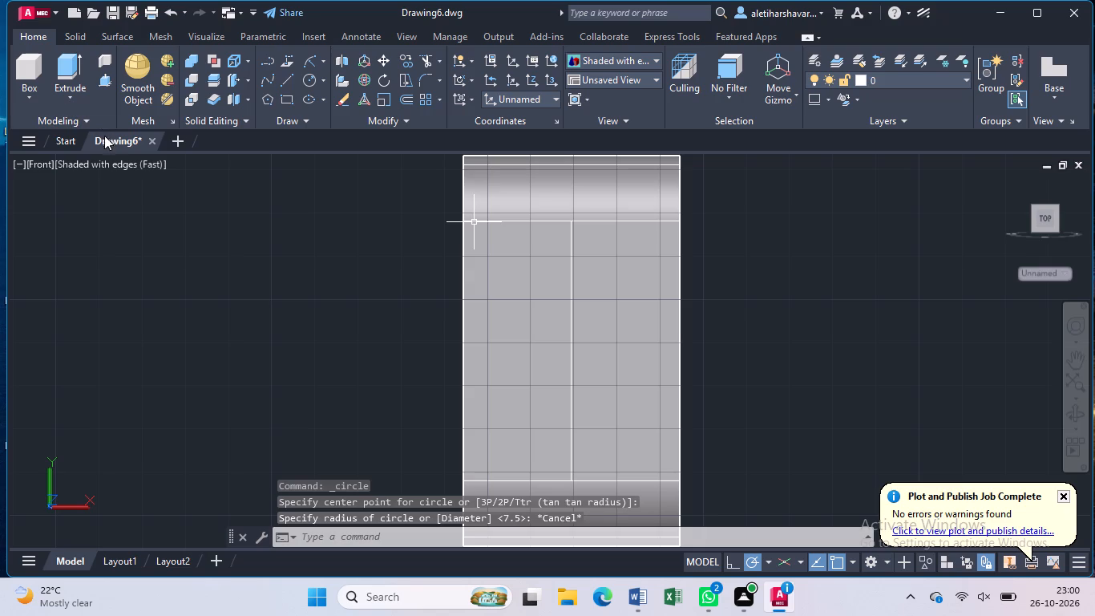
Set the visual style to 2D Wireframe.
left_click(121, 164)
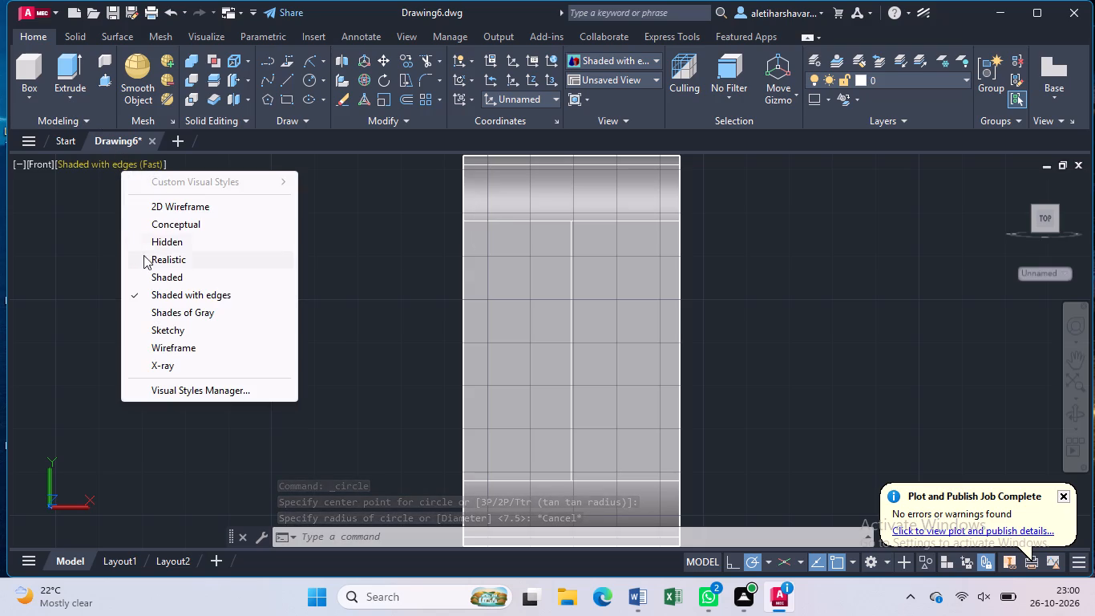
left_click(176, 206)
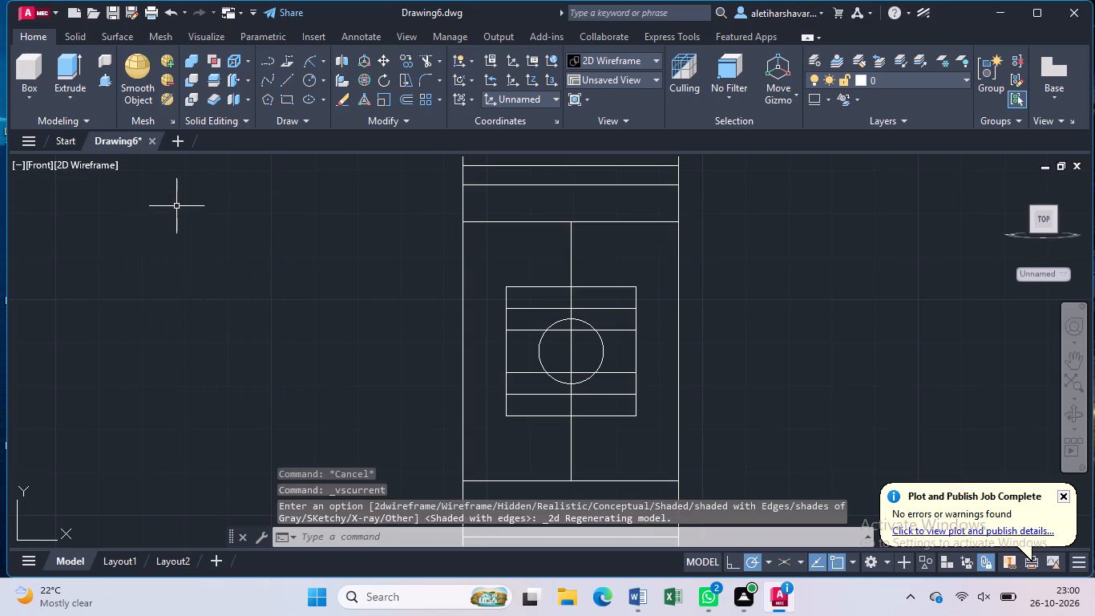
Delete one of the overlapping 7.5 mm radius circles at the centre of the upright's face.
left_click(603, 350)
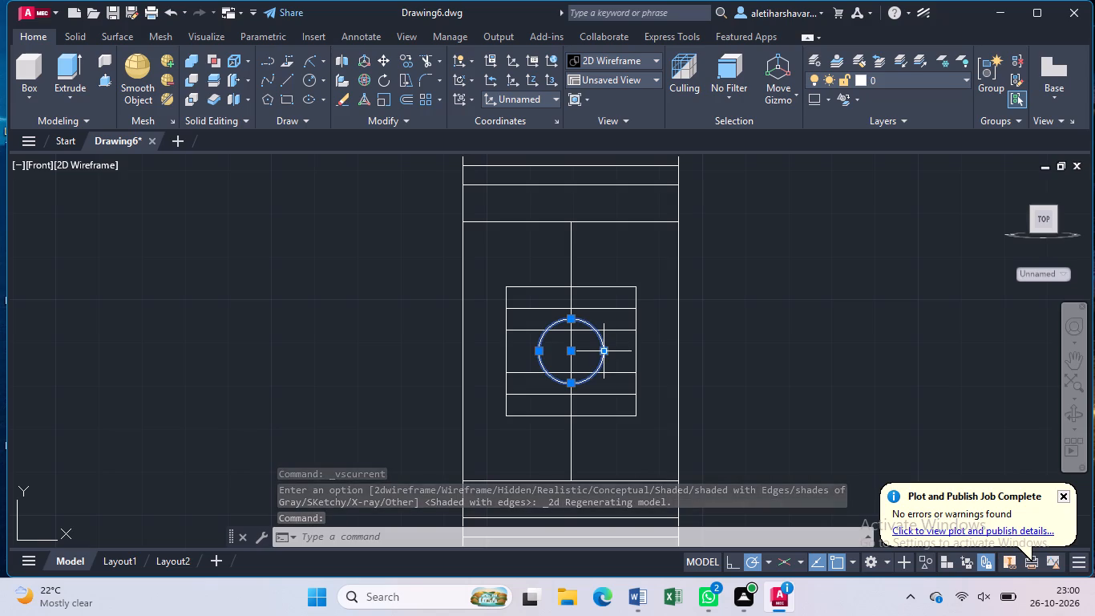
key("Delete")
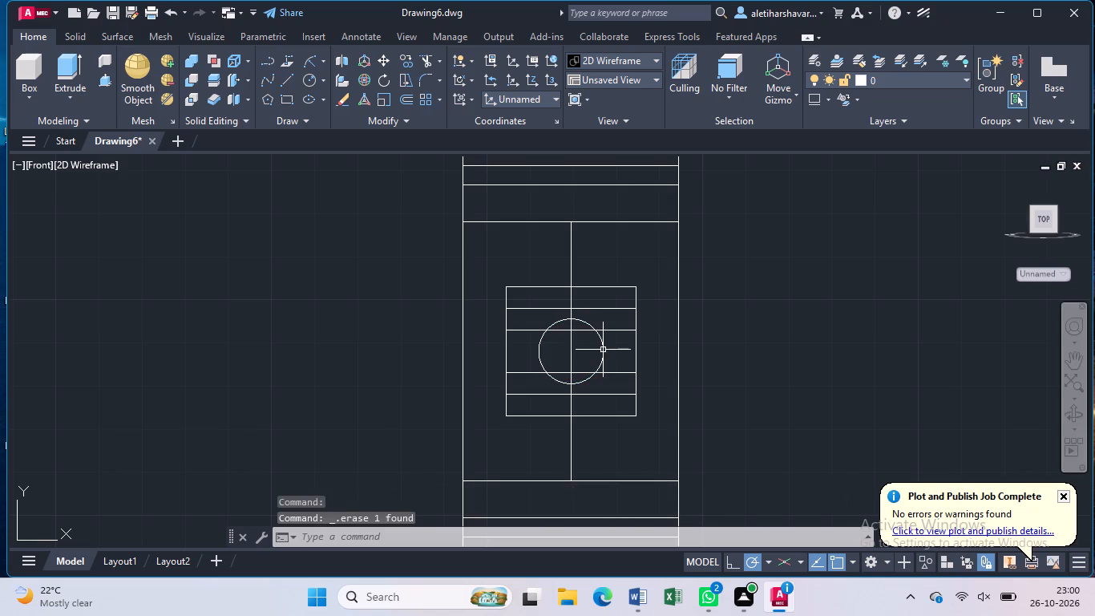
key("Delete")
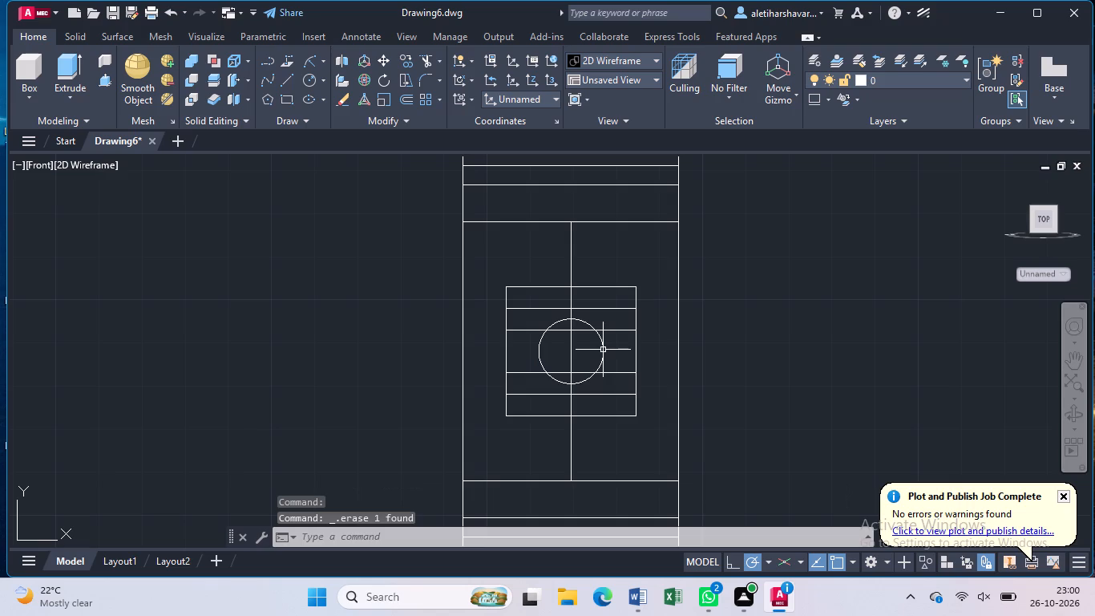
Press-pull the remaining 7.5 mm radius circle by 20 mm into a cylinder.
left_click(603, 350)
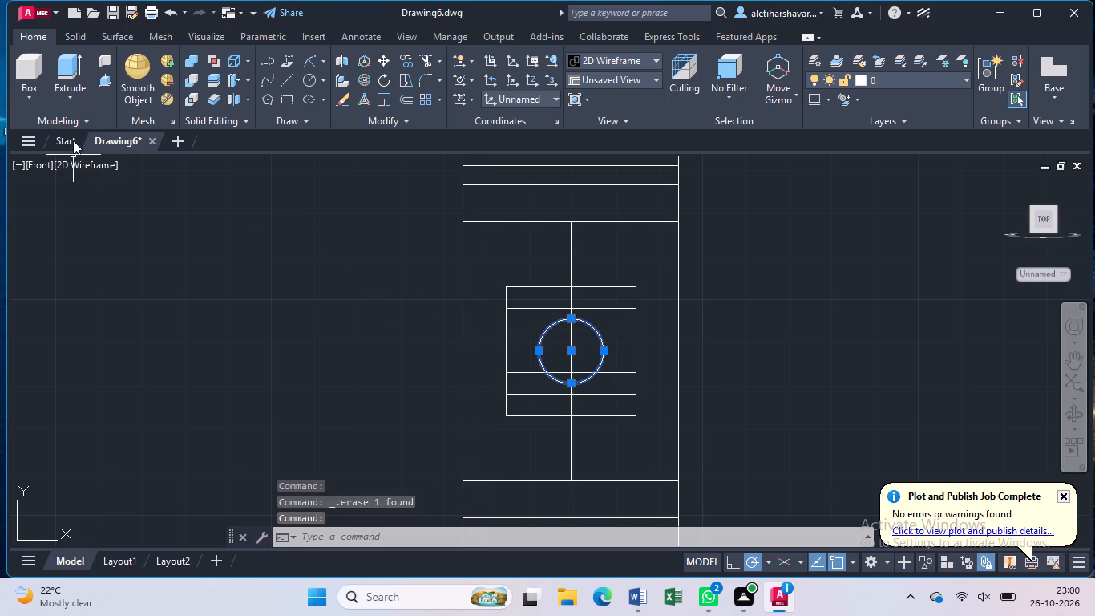
left_click(99, 77)
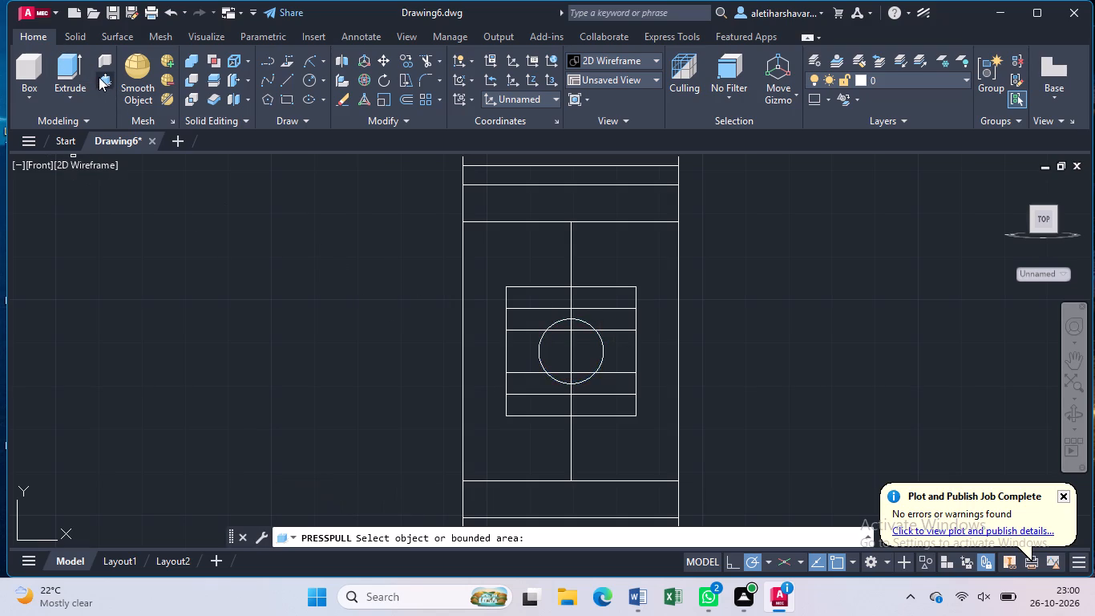
left_click(539, 350)
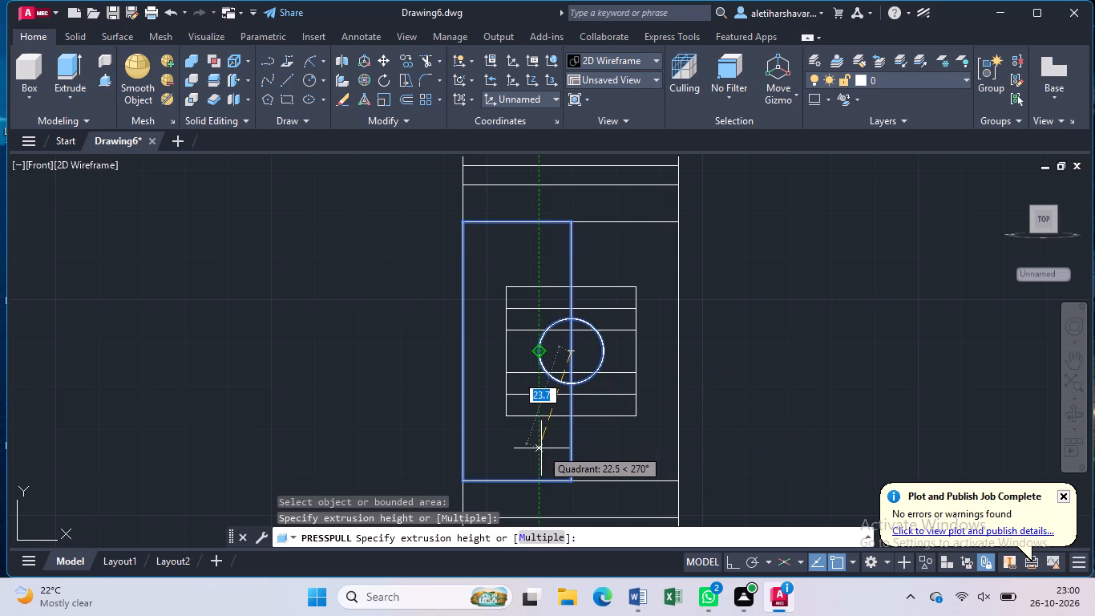
type("20")
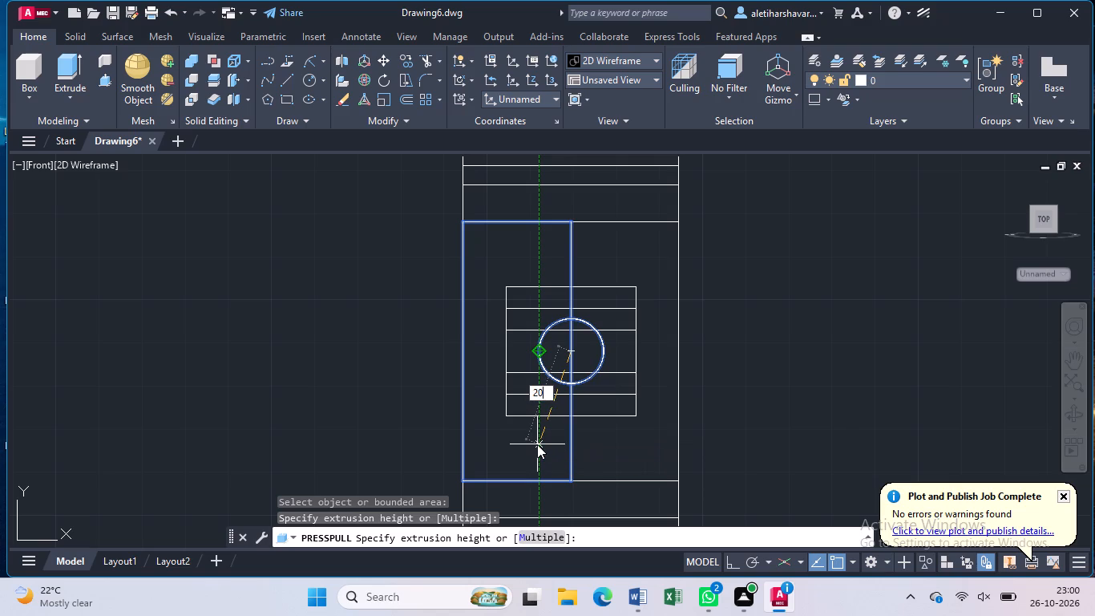
key("Return")
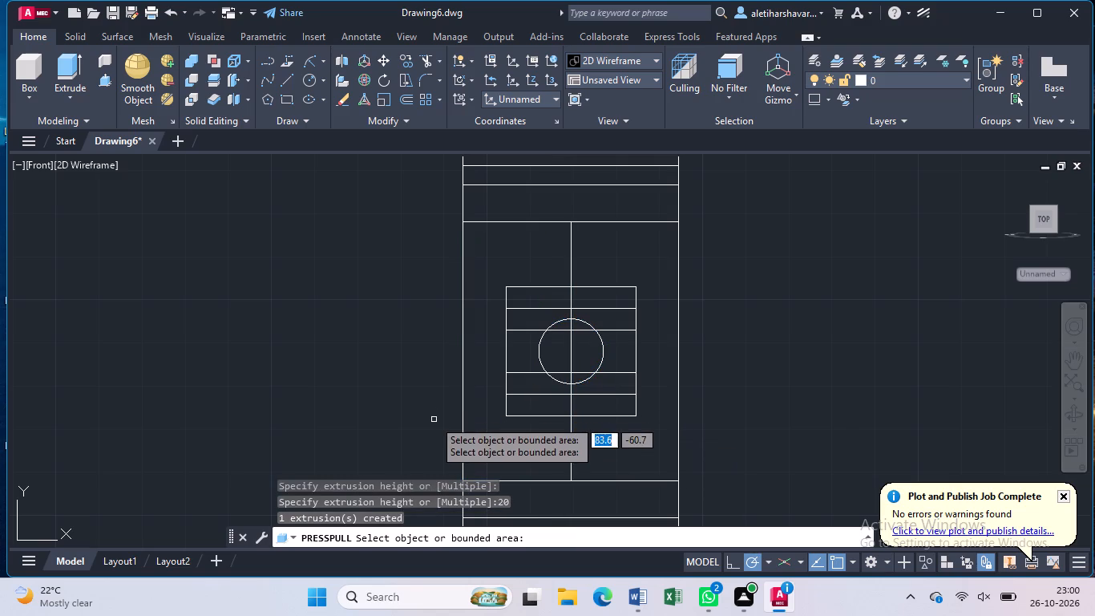
key("Escape")
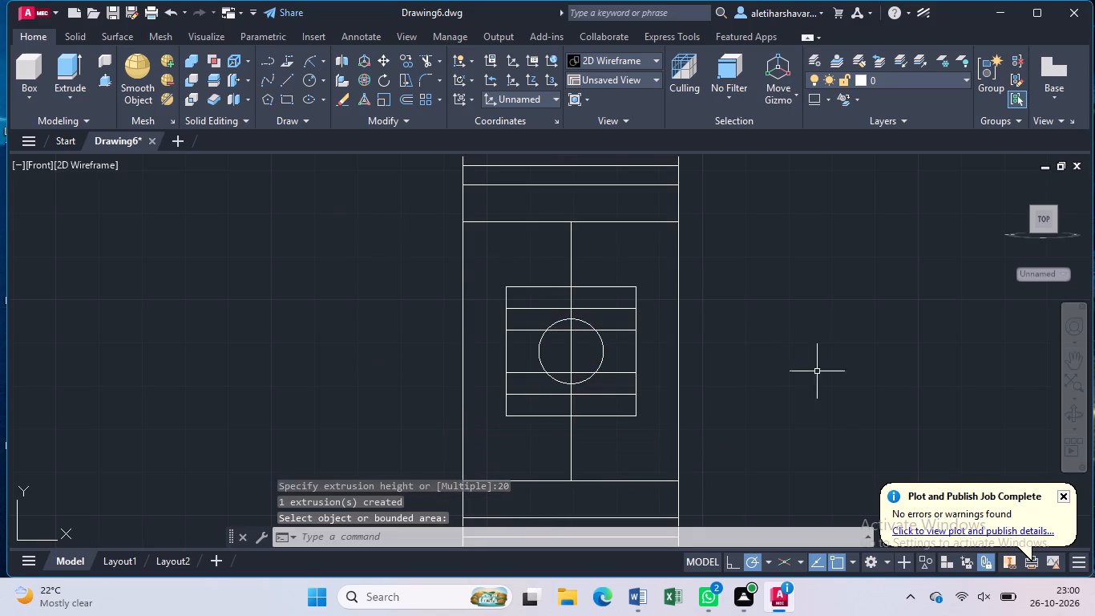
Inspect the wireframe model from the side to check where the cylinder lies relative to the upright.
left_click(1075, 414)
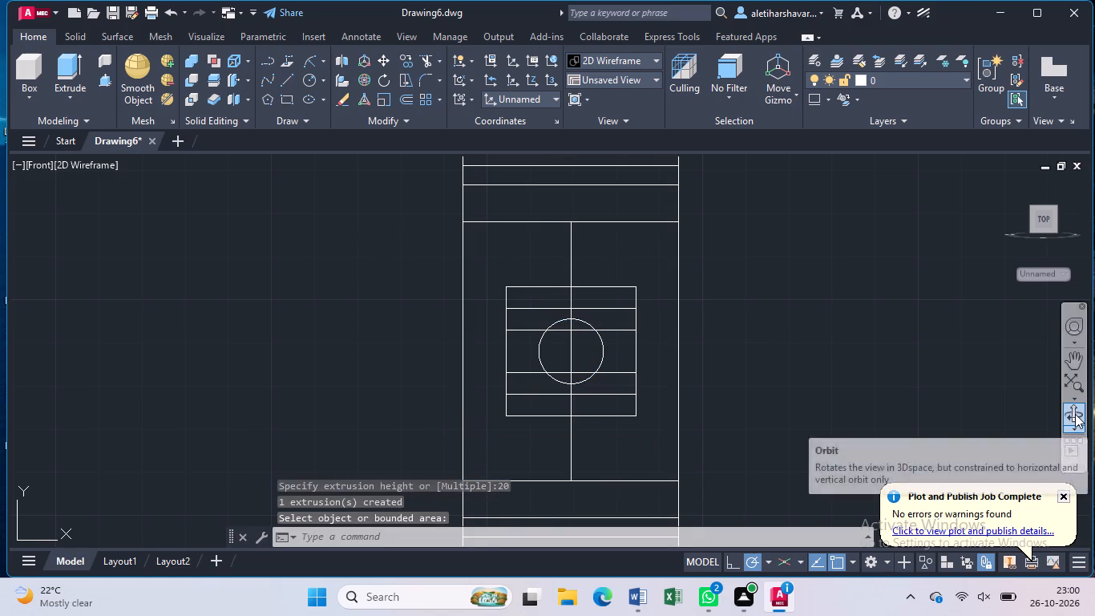
left_click_drag(709, 382, 655, 424)
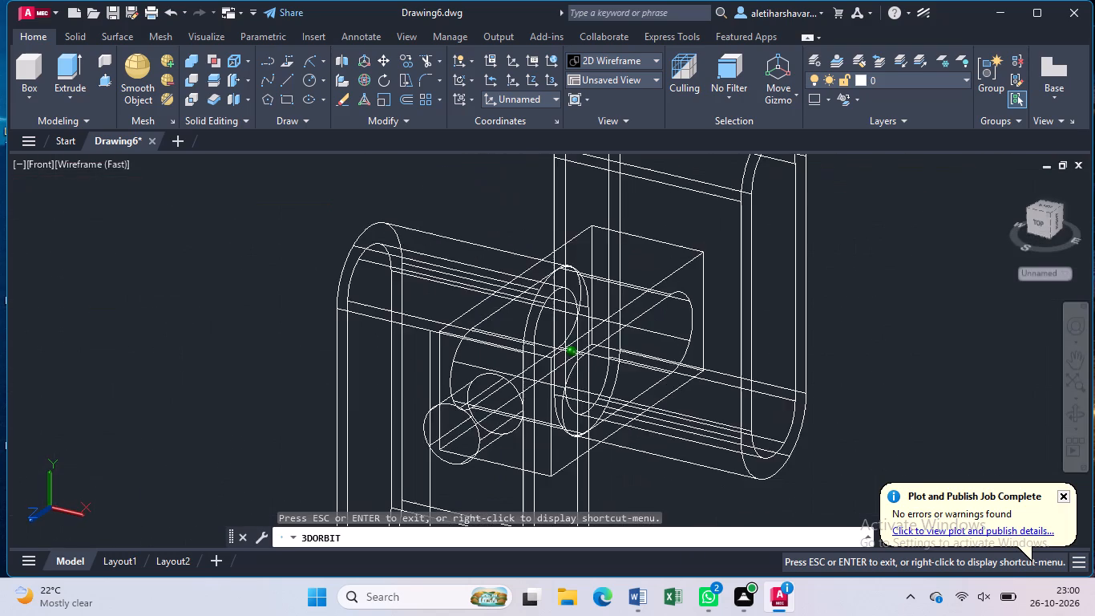
left_click_drag(655, 424, 554, 417)
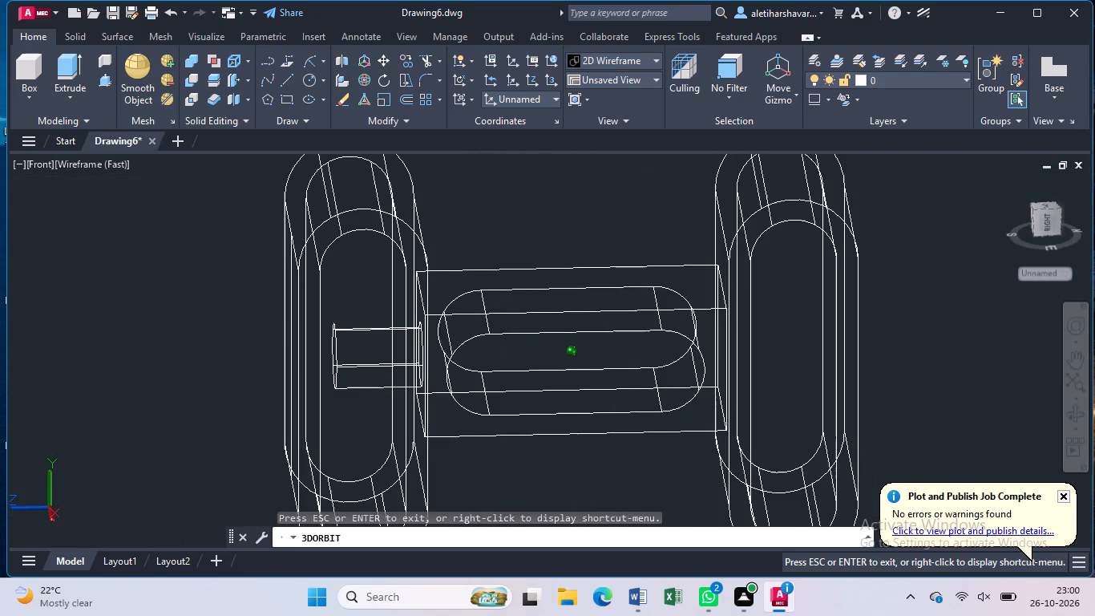
left_click_drag(554, 417, 544, 411)
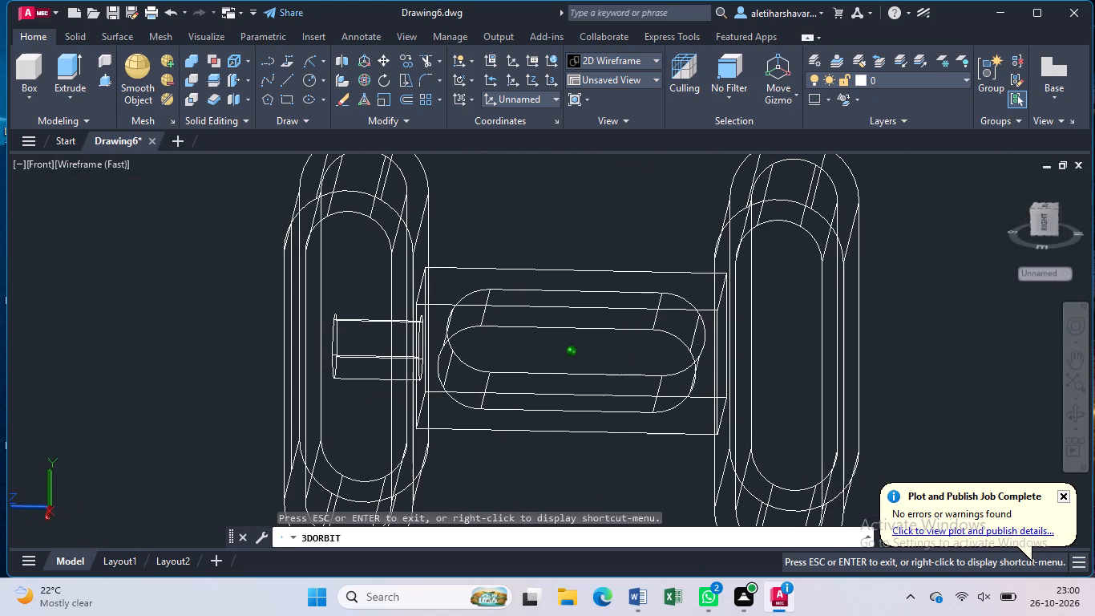
left_click_drag(544, 411, 564, 428)
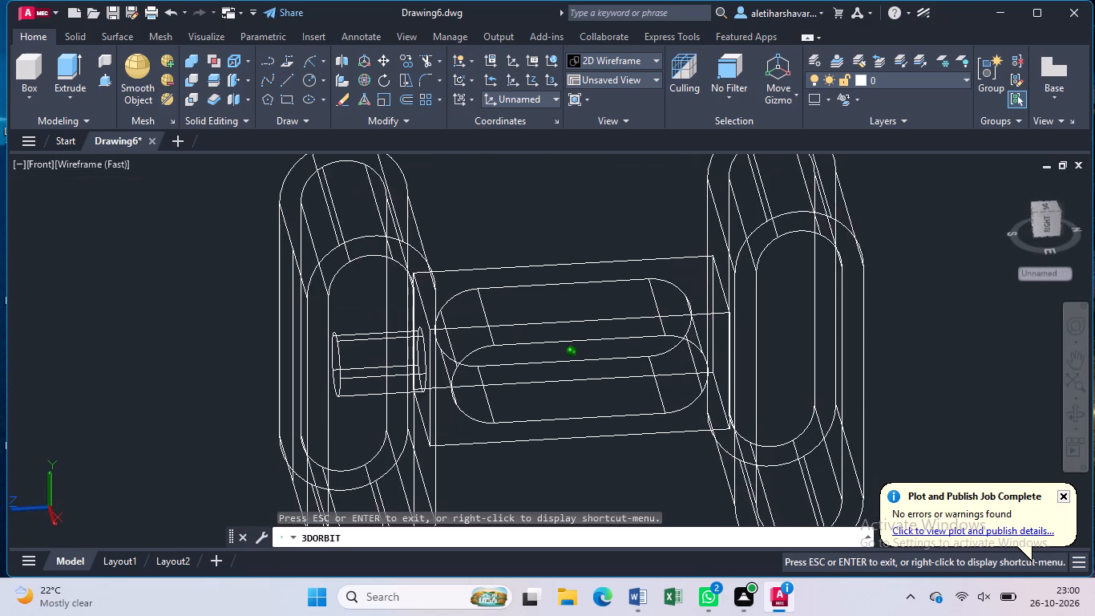
left_click_drag(564, 428, 556, 432)
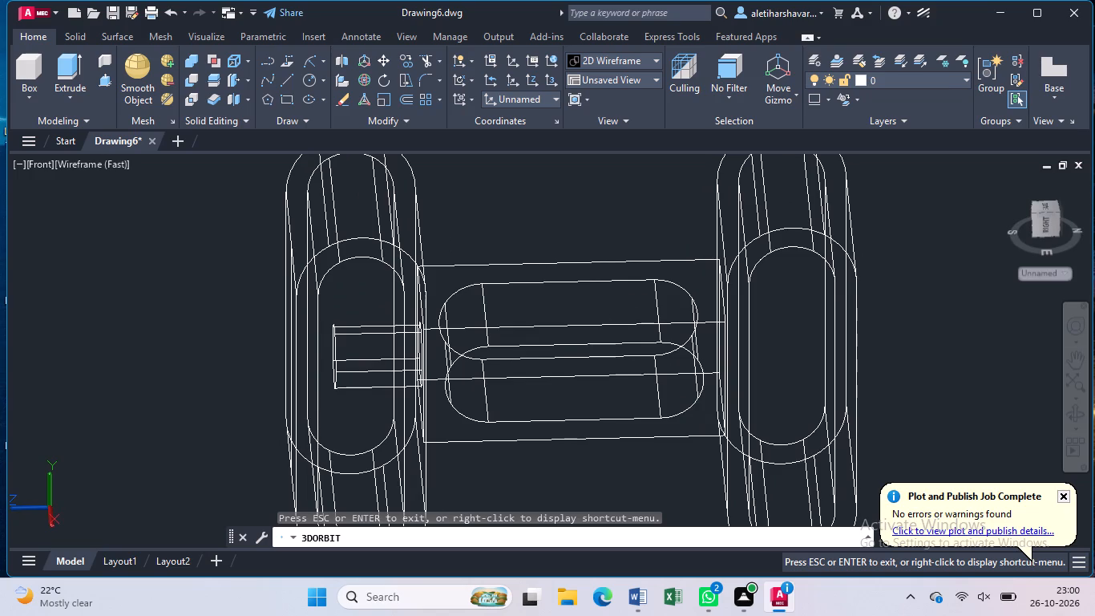
key("Escape")
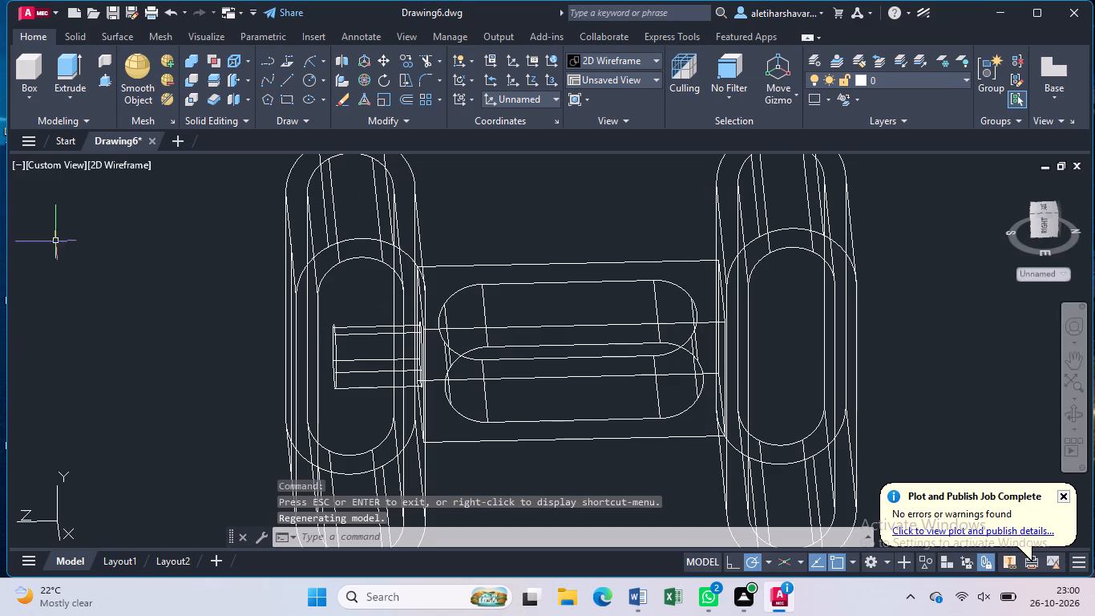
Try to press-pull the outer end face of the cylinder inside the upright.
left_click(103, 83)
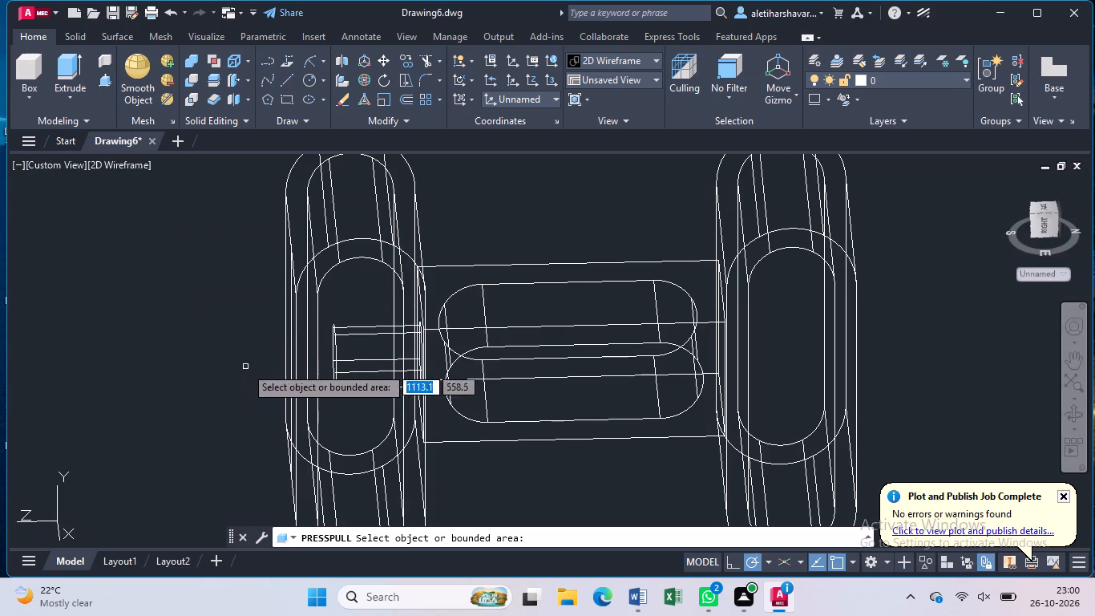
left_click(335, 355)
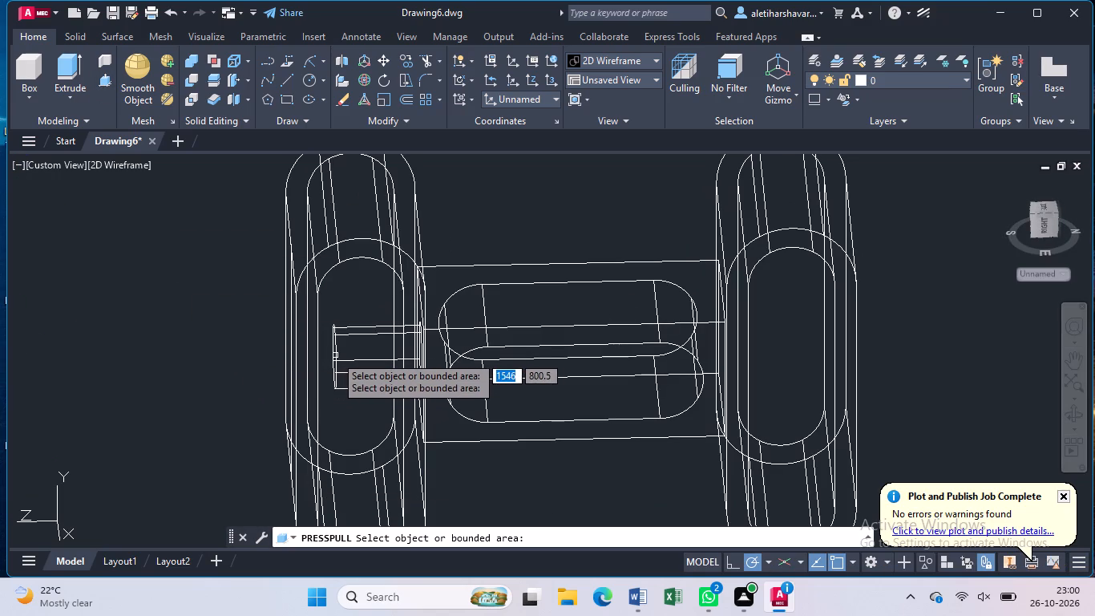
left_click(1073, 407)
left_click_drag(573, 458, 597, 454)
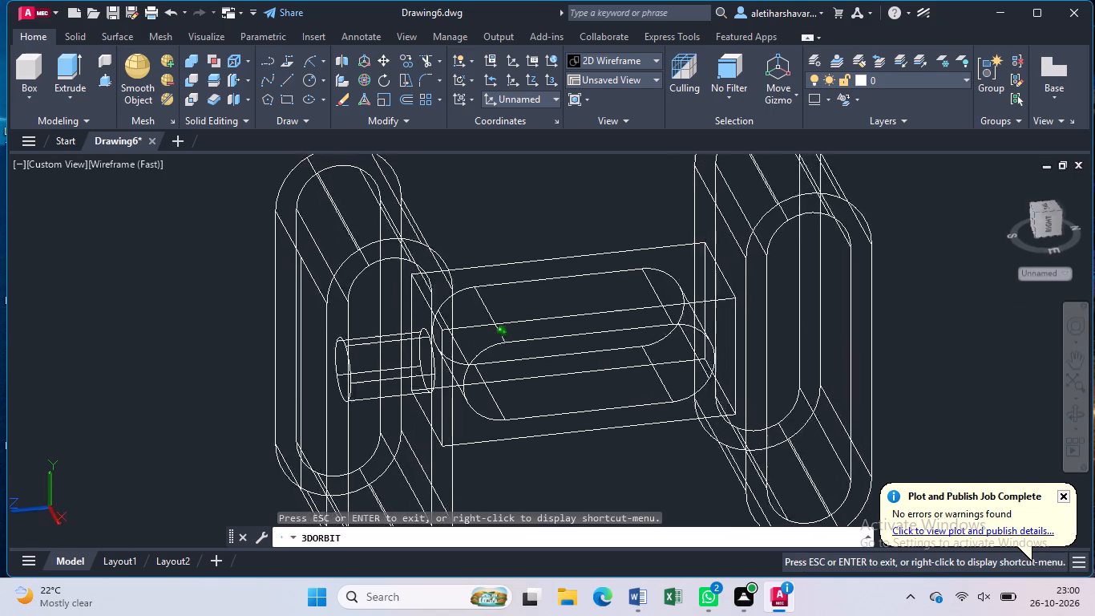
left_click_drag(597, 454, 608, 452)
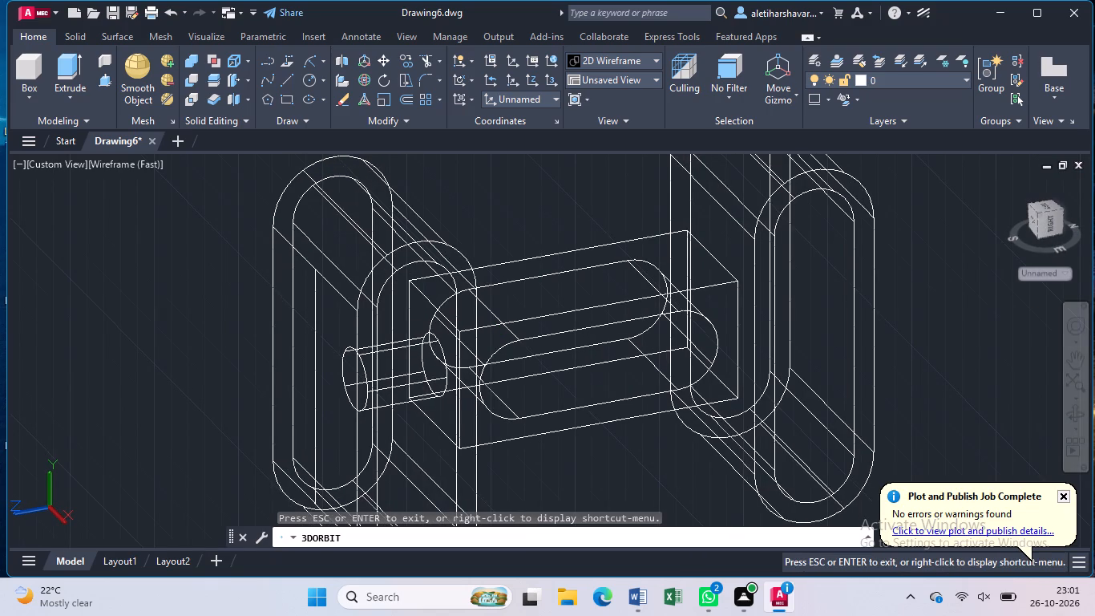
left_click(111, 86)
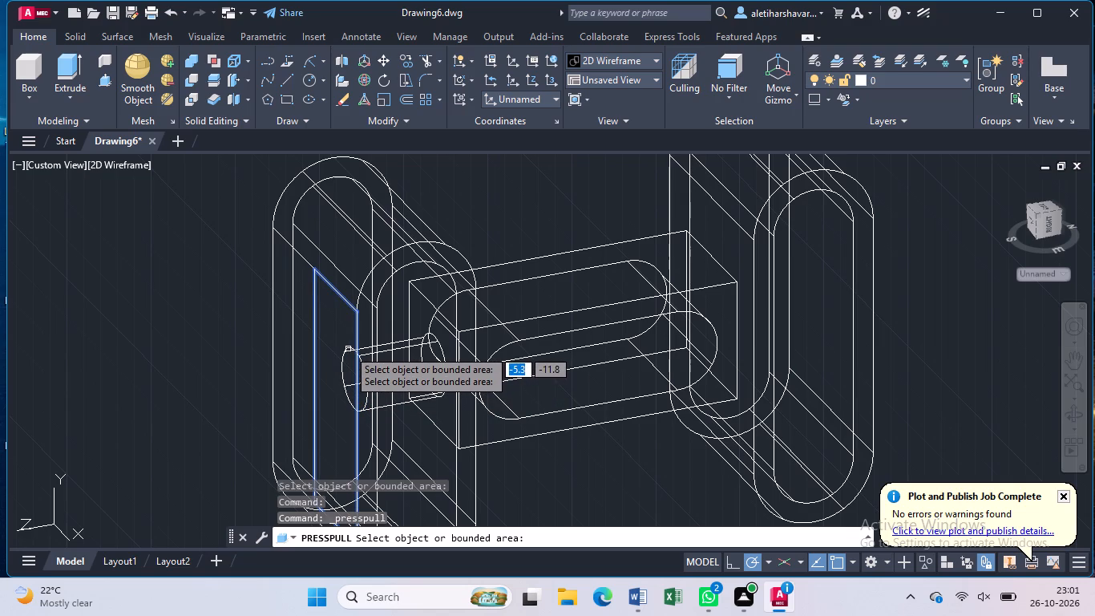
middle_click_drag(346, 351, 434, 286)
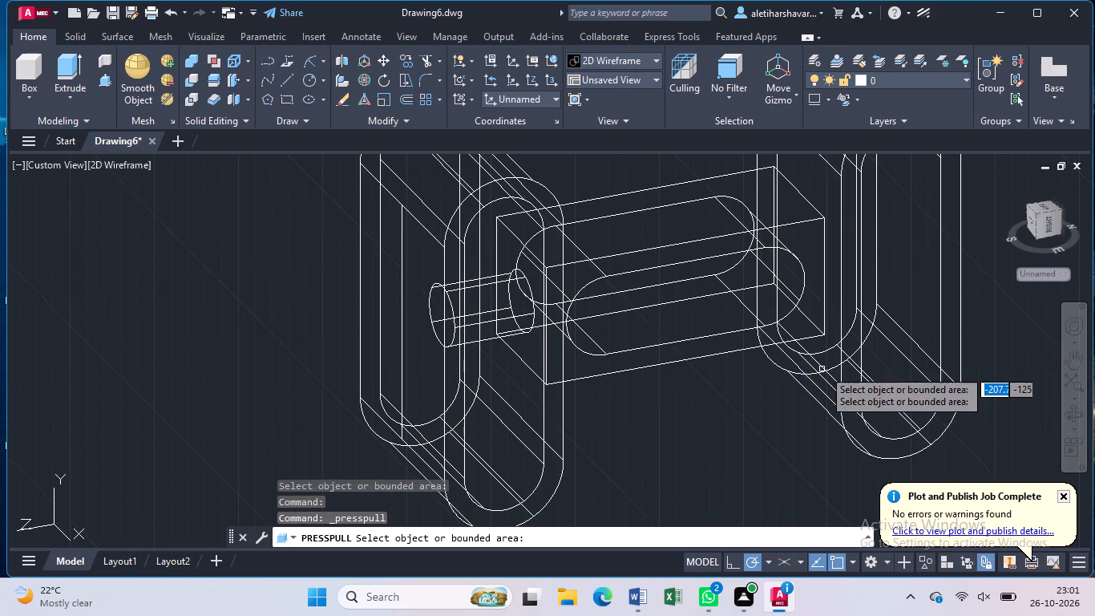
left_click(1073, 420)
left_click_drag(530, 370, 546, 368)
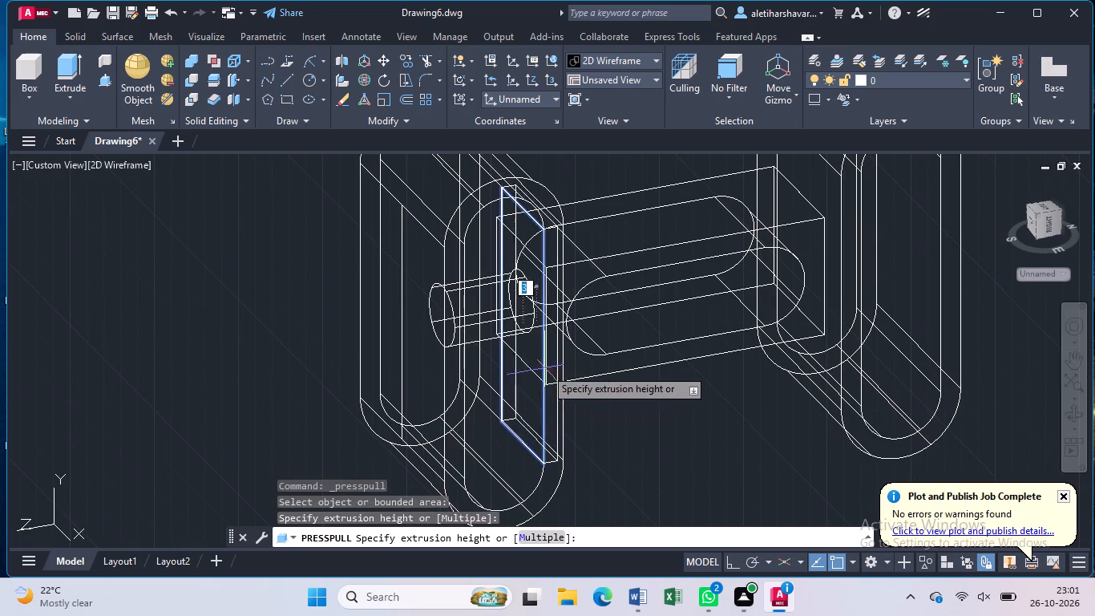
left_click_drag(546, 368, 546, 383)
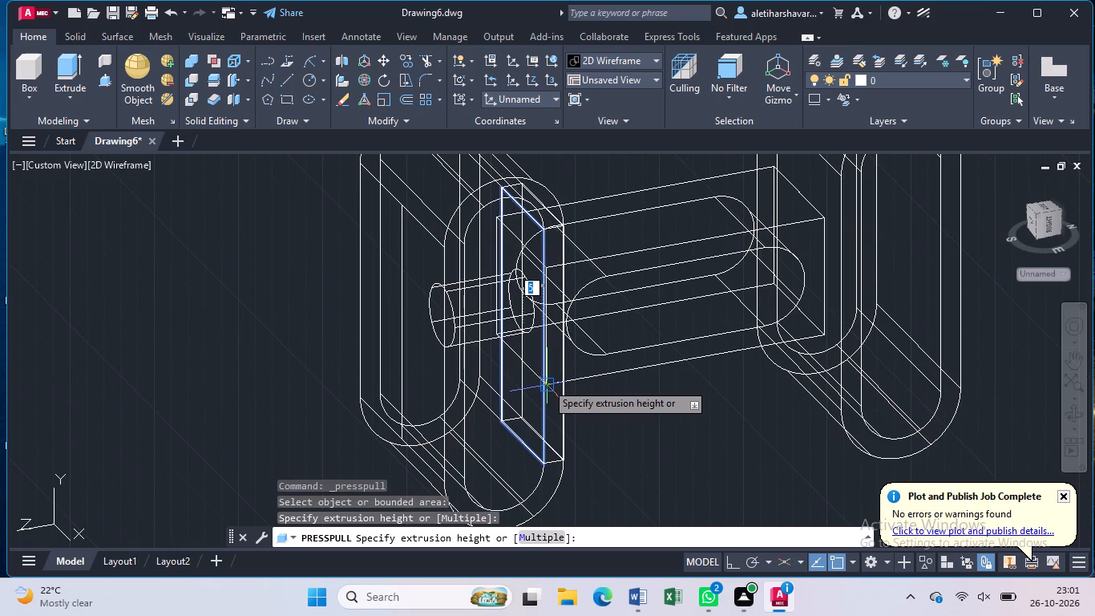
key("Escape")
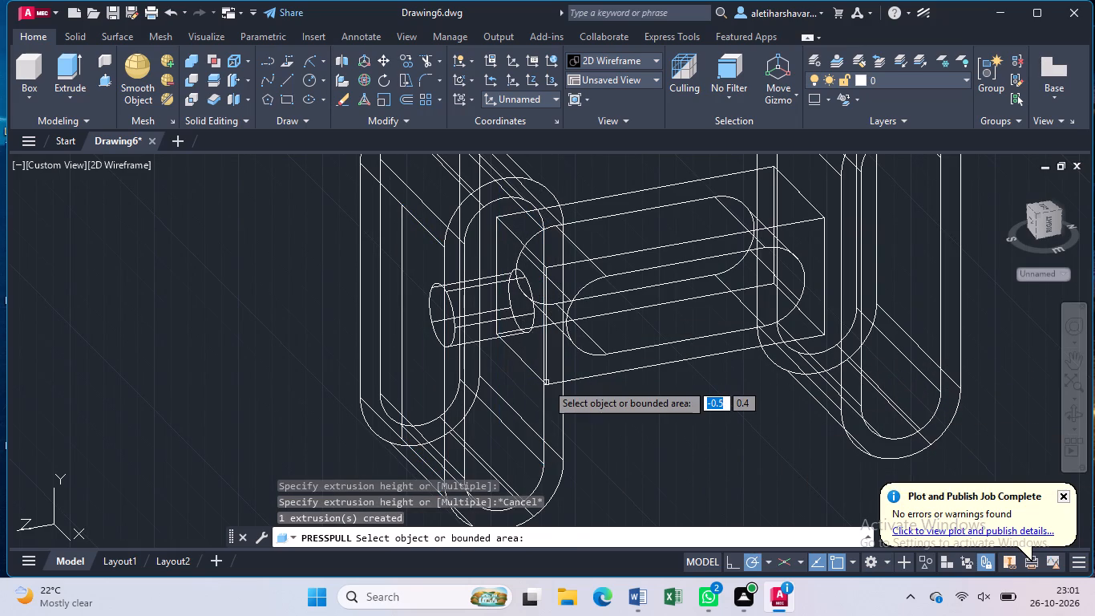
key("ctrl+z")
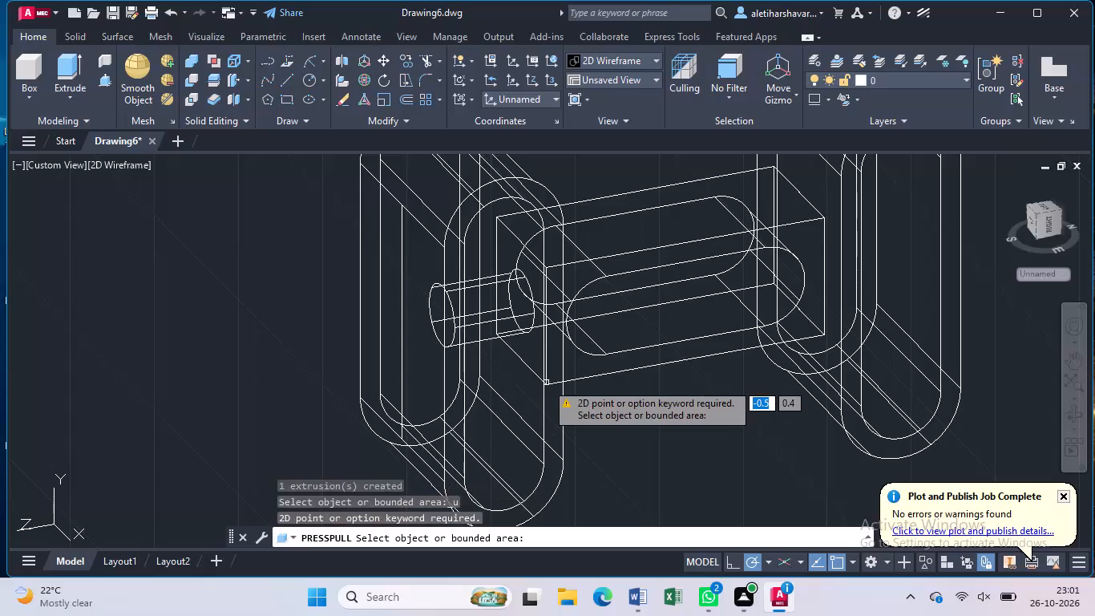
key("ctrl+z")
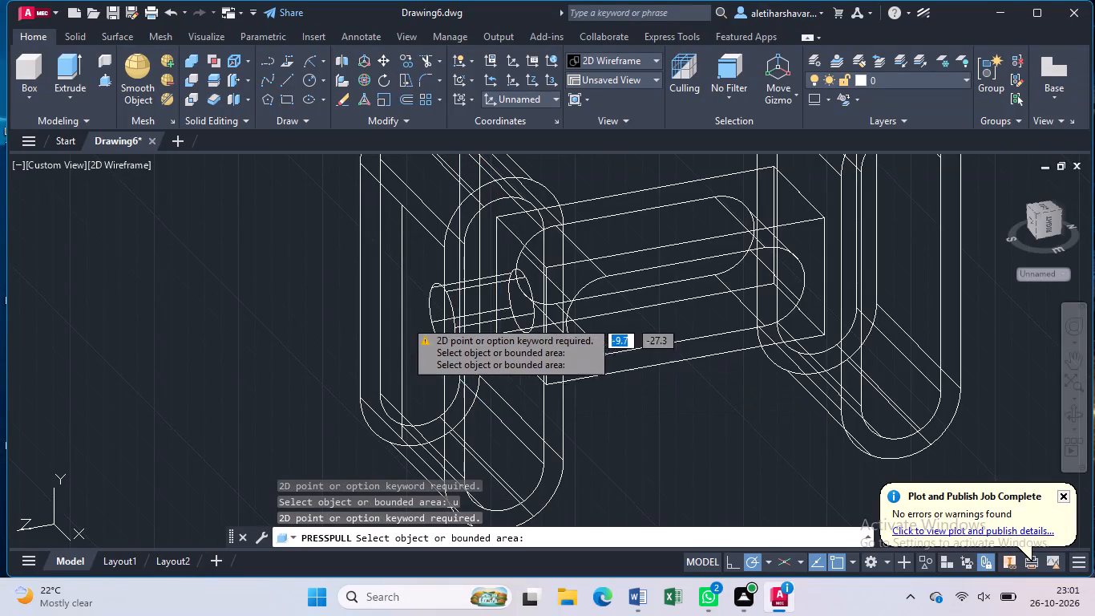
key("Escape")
Delete the stray vertical line on the upright's outer side face.
left_click(403, 269)
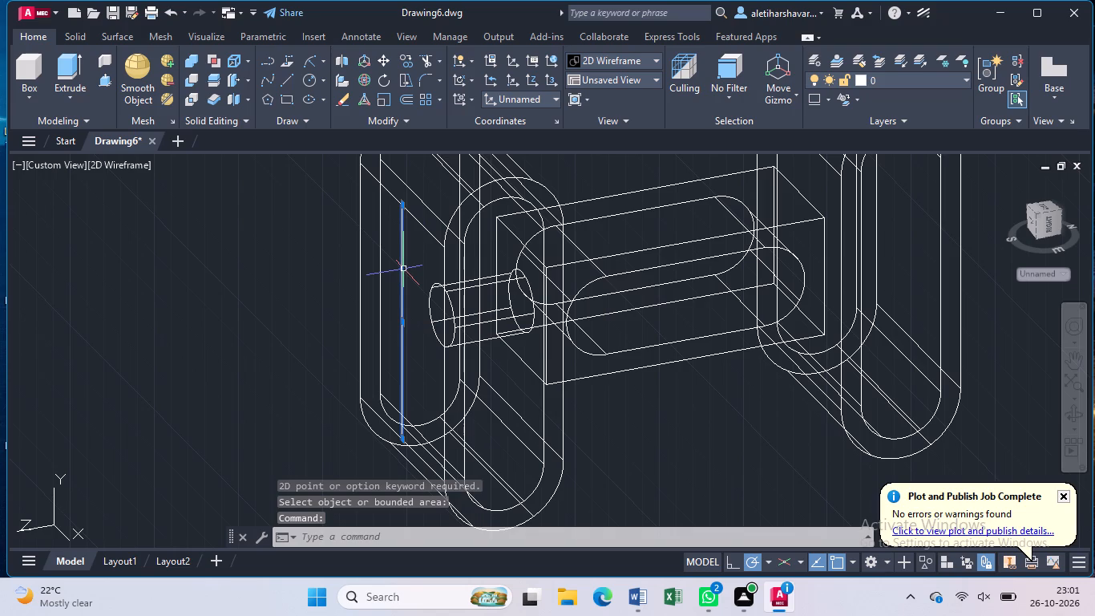
key("Delete")
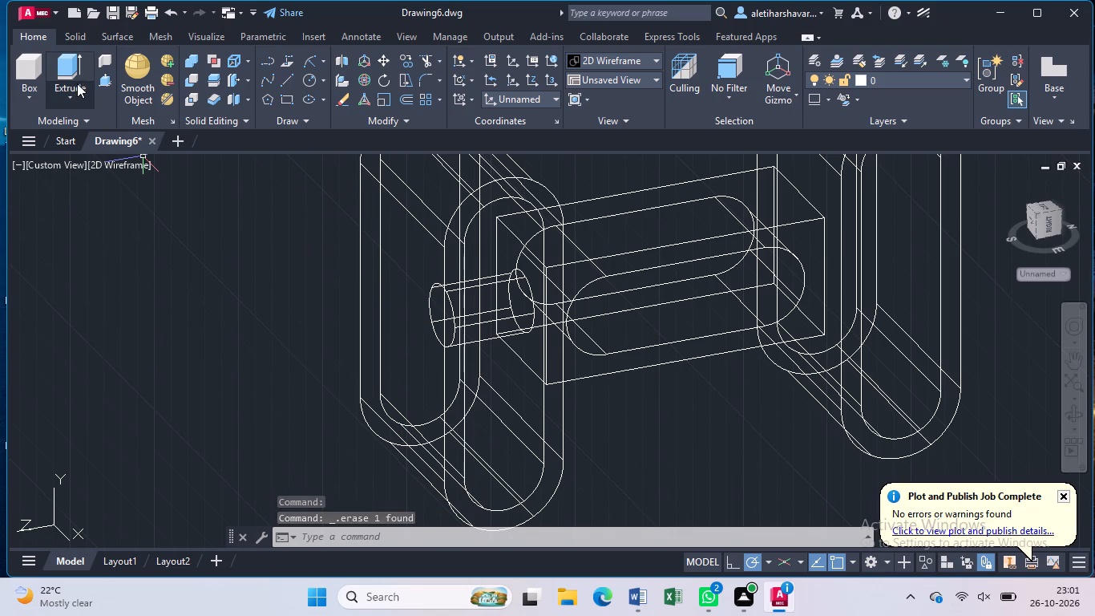
Press-pull the circular end face of the cylinder inside the upright outward, past the upright's outer side face.
left_click(108, 73)
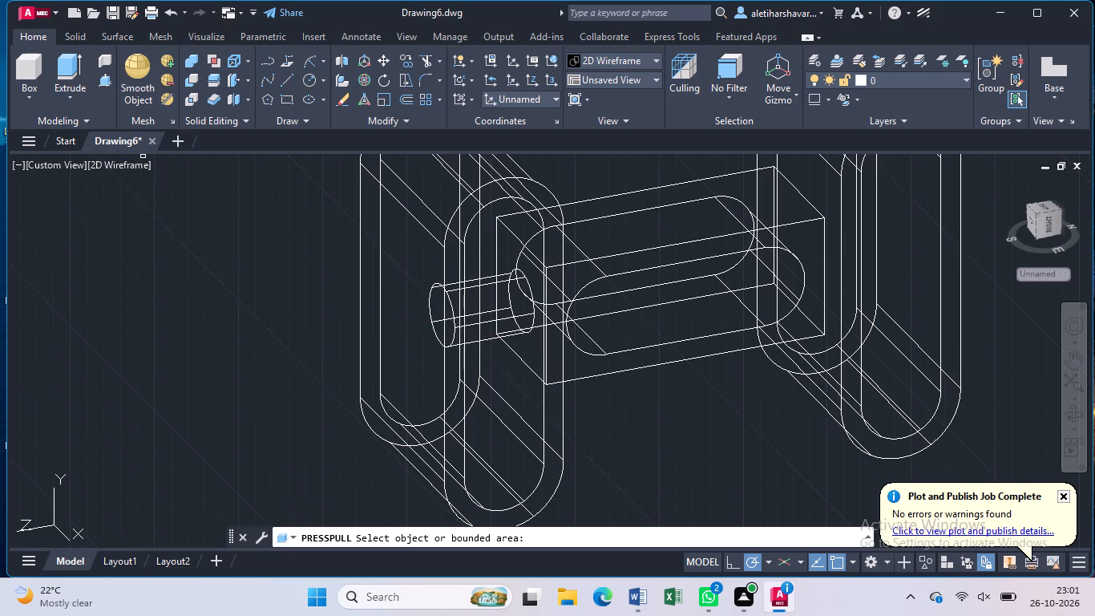
left_click(442, 322)
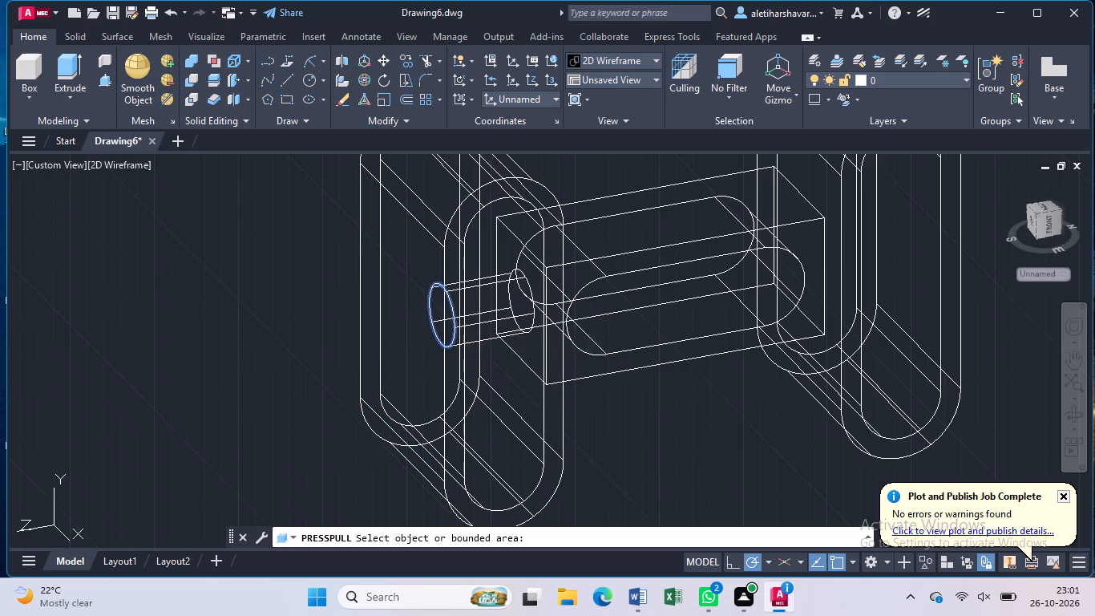
left_click(350, 351)
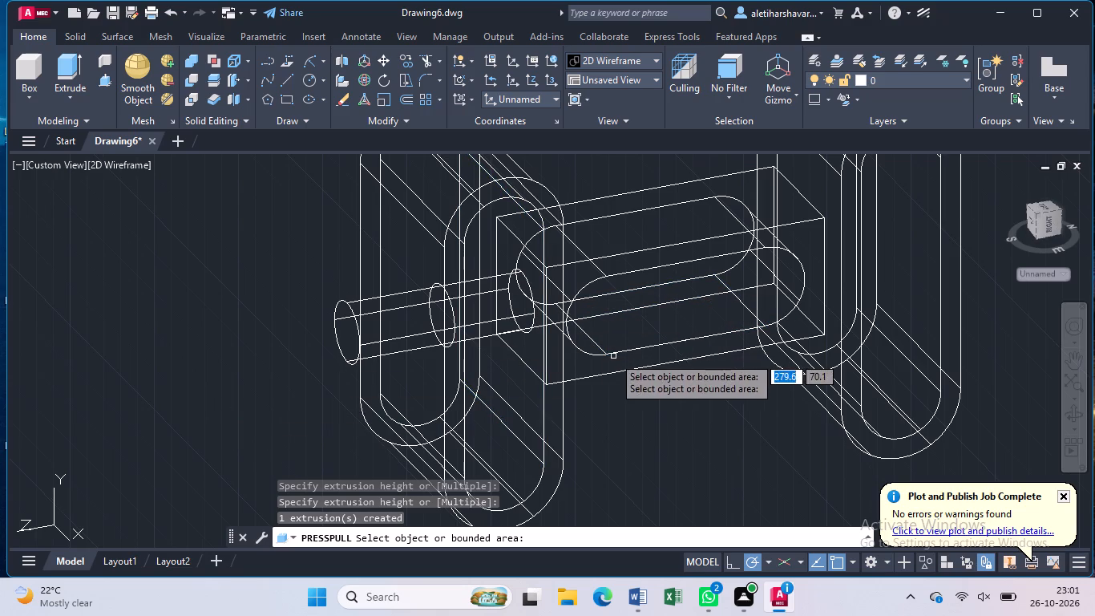
middle_click_drag(617, 448, 485, 463)
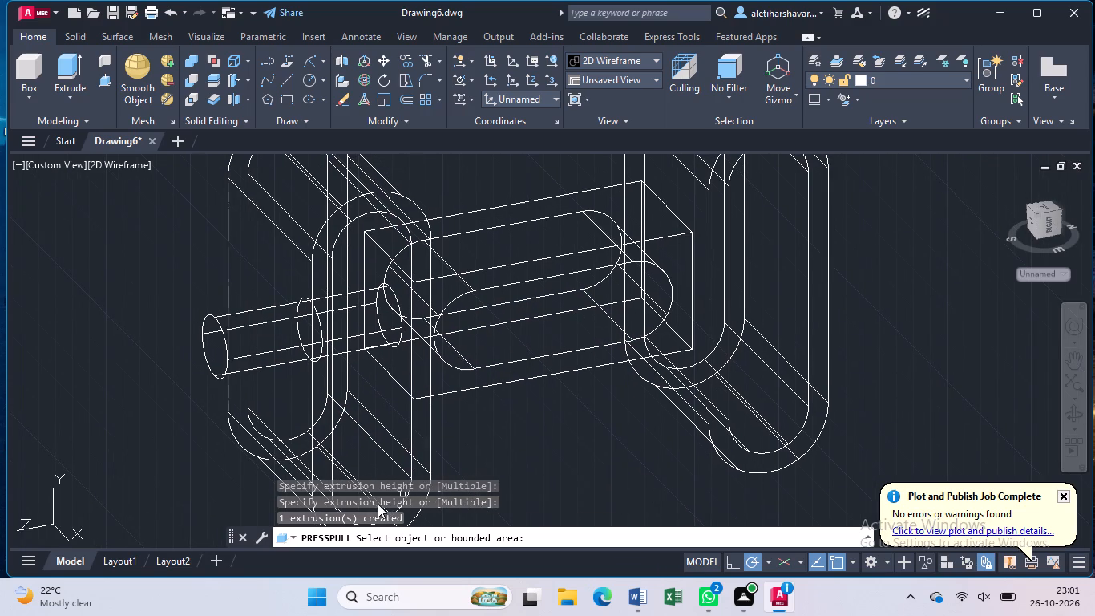
middle_click_drag(528, 423, 430, 459)
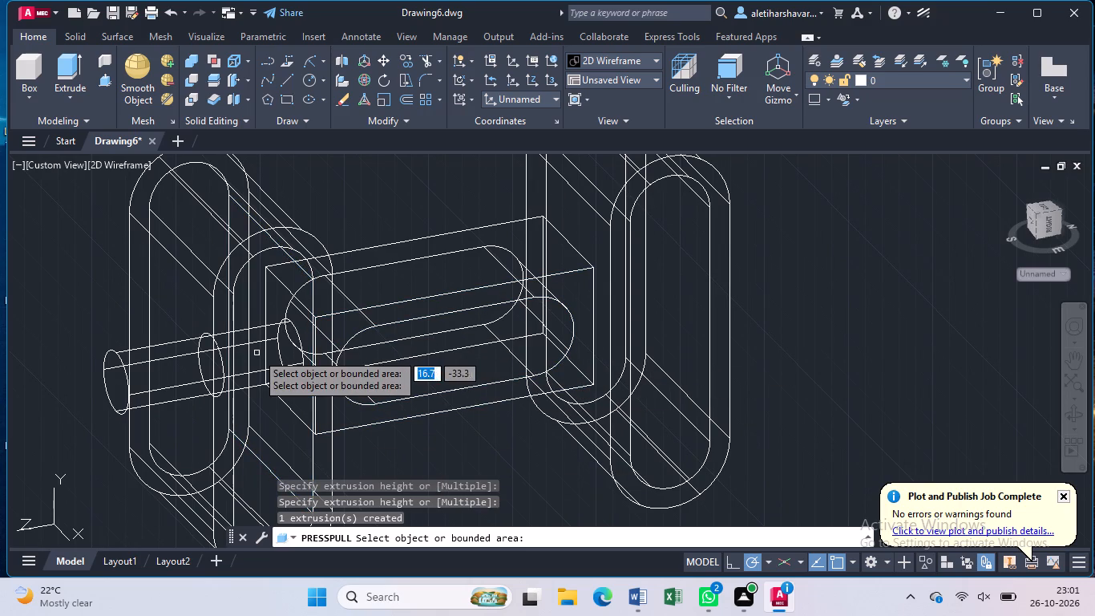
key("Escape")
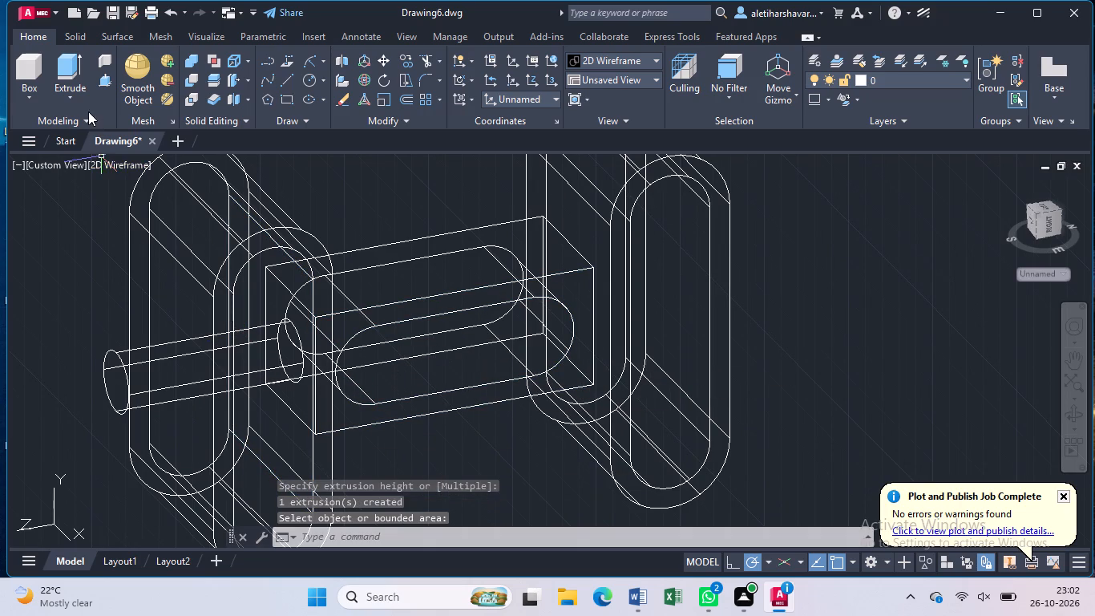
Switch the visual style to Shaded with edges.
left_click(110, 161)
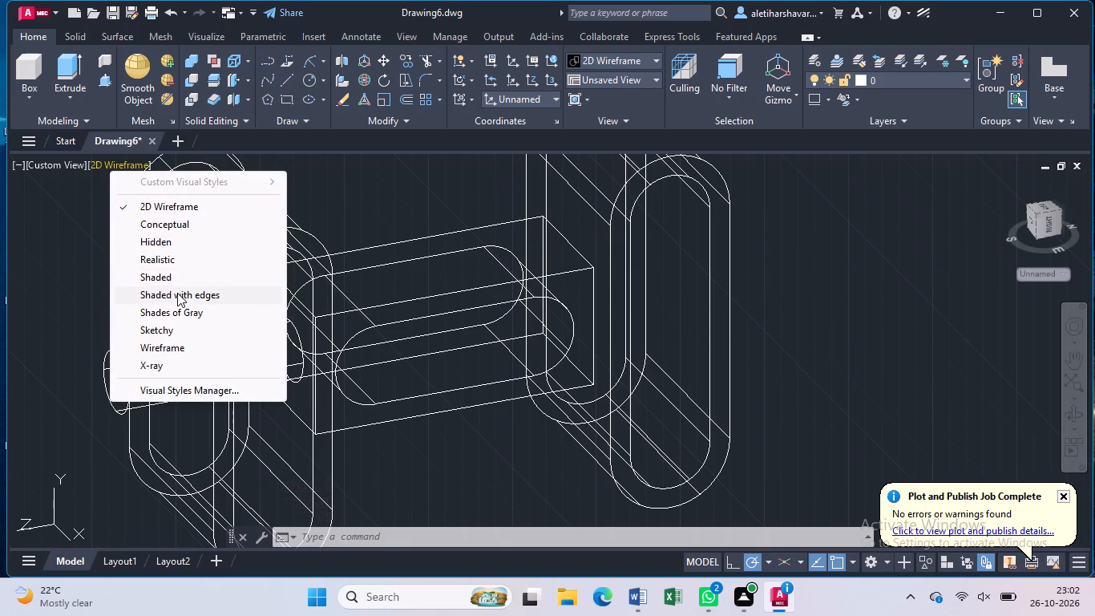
left_click(177, 293)
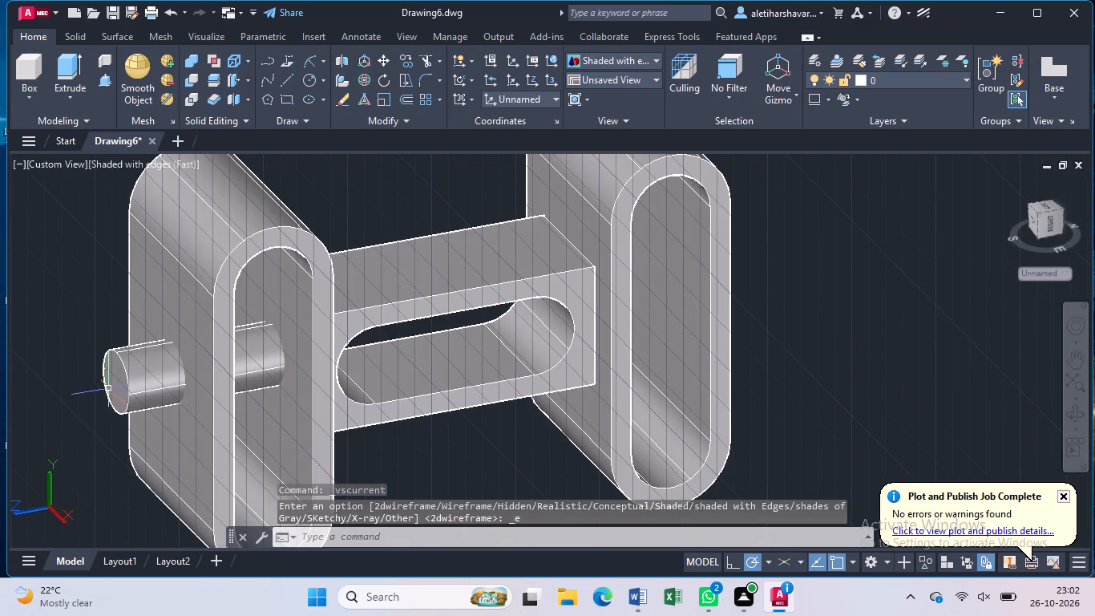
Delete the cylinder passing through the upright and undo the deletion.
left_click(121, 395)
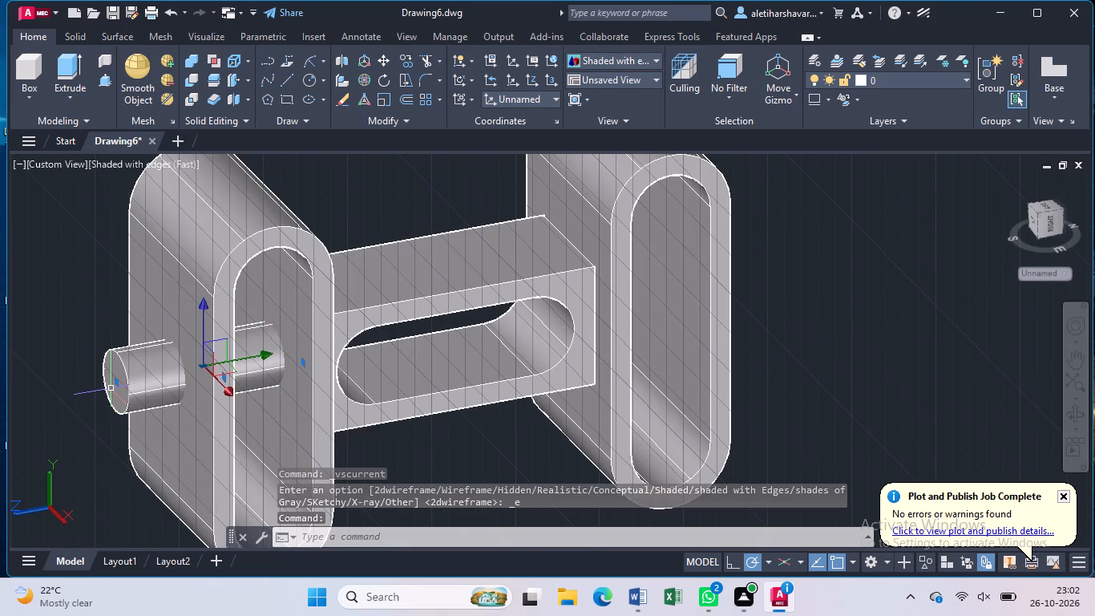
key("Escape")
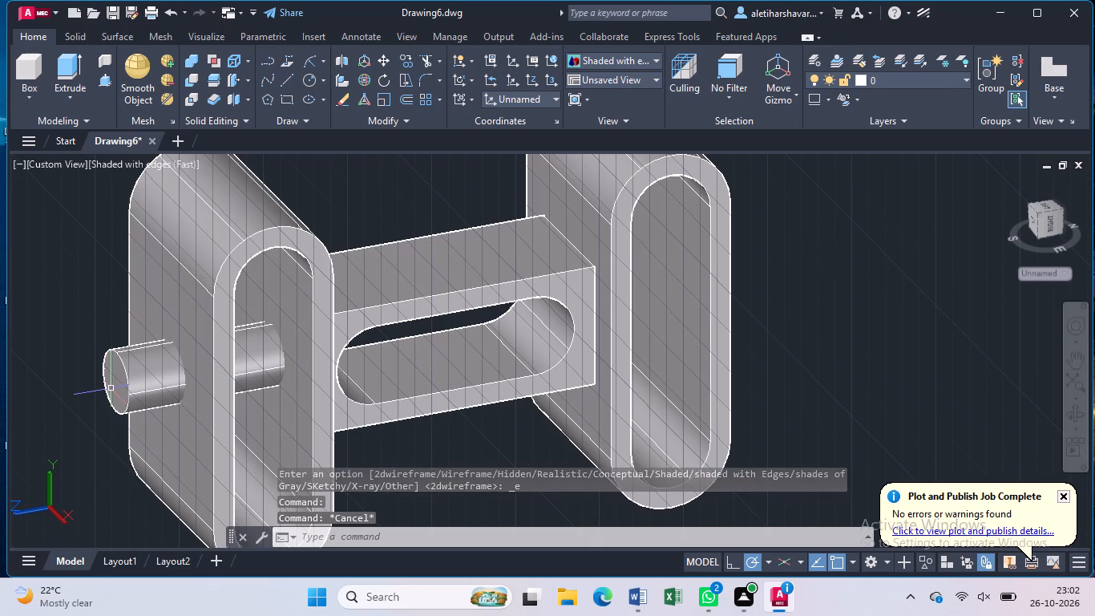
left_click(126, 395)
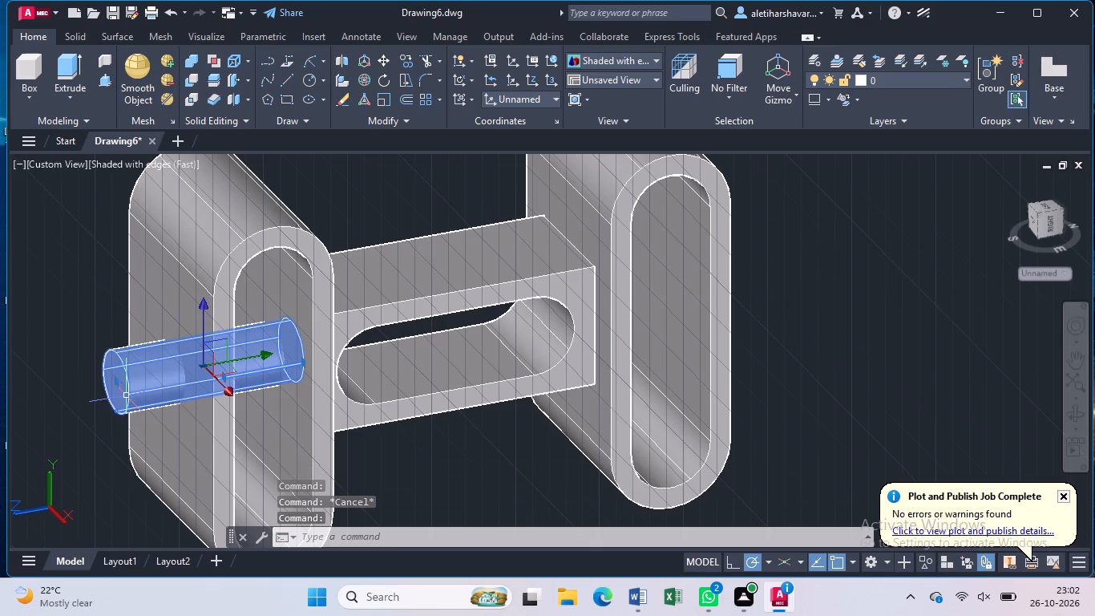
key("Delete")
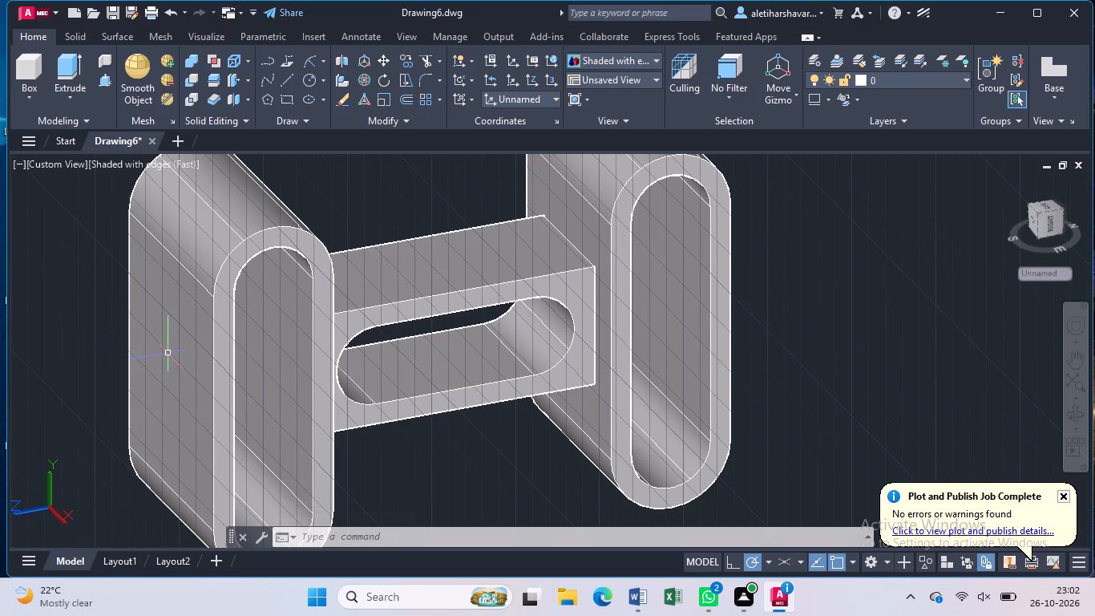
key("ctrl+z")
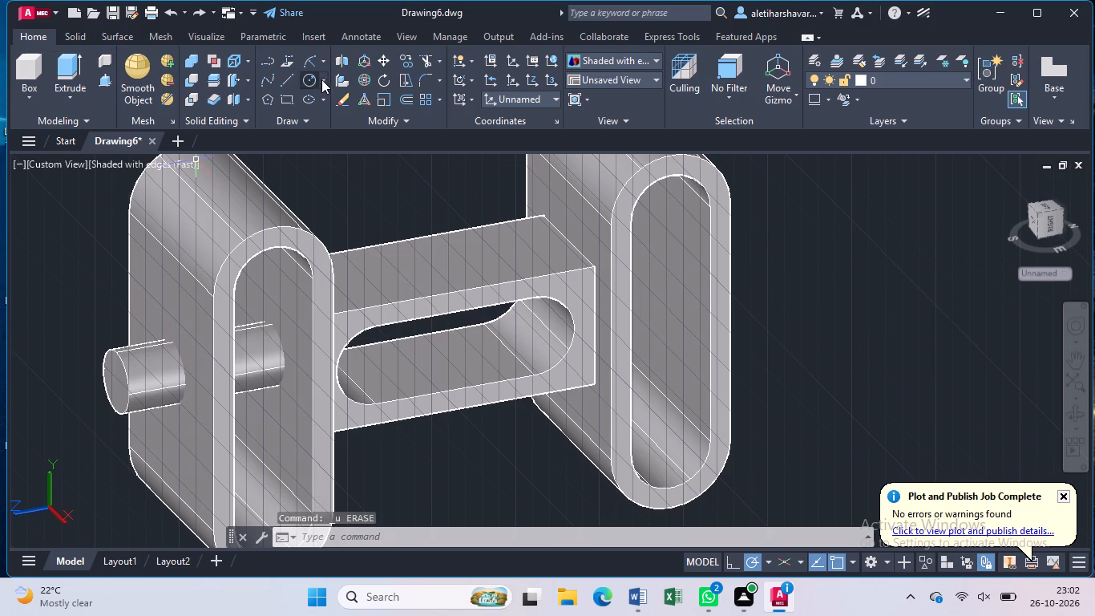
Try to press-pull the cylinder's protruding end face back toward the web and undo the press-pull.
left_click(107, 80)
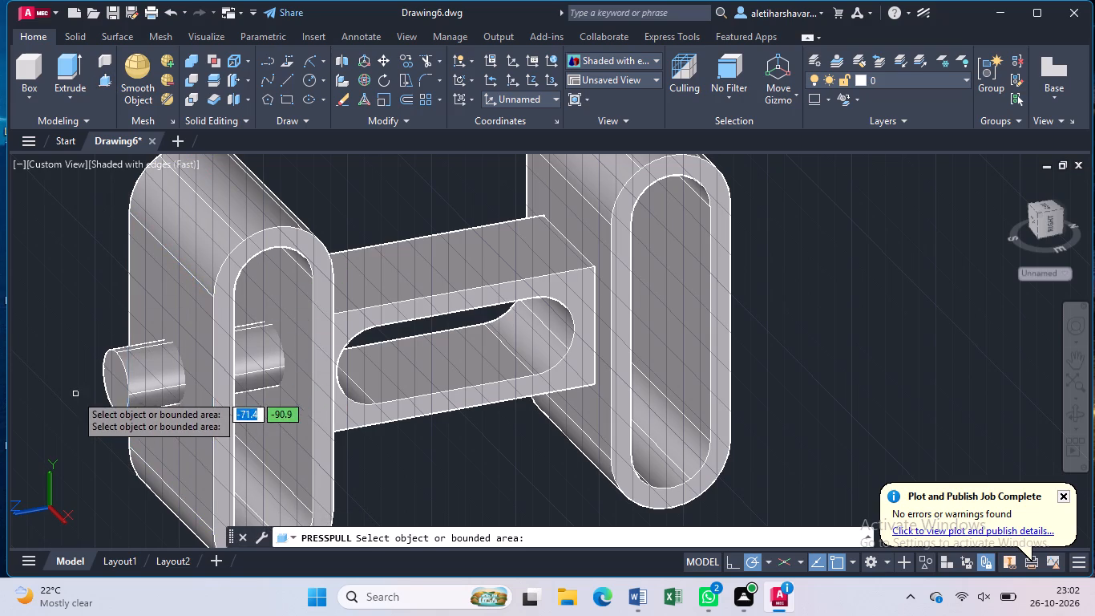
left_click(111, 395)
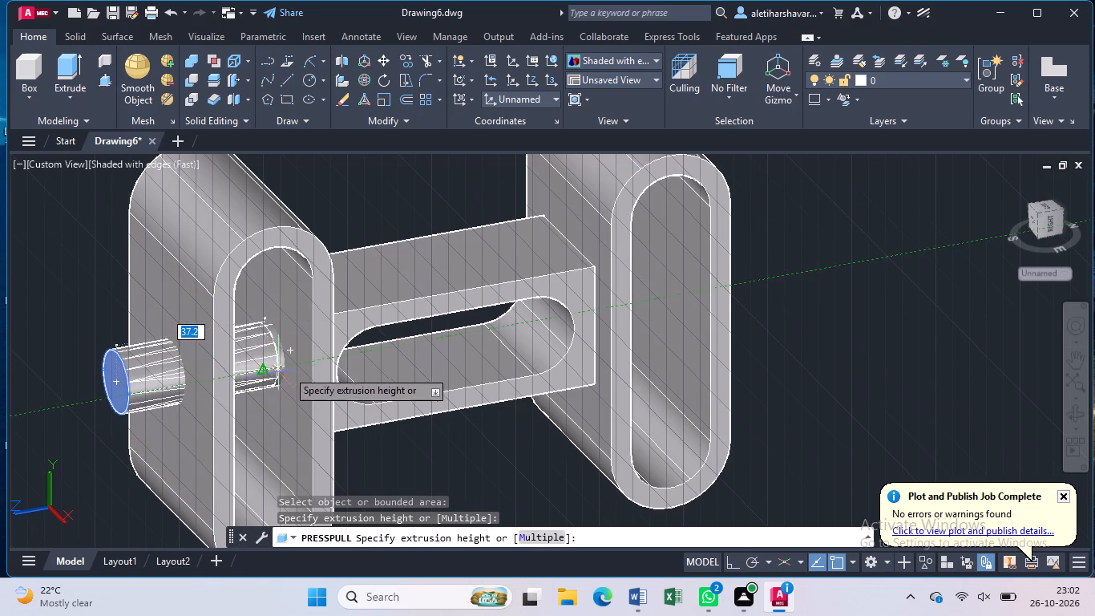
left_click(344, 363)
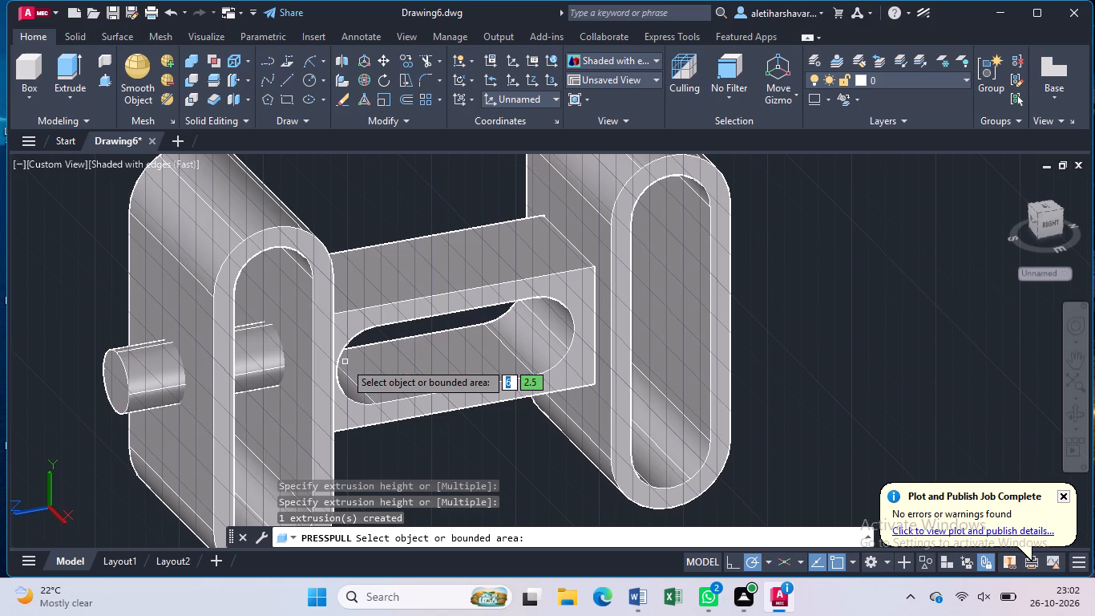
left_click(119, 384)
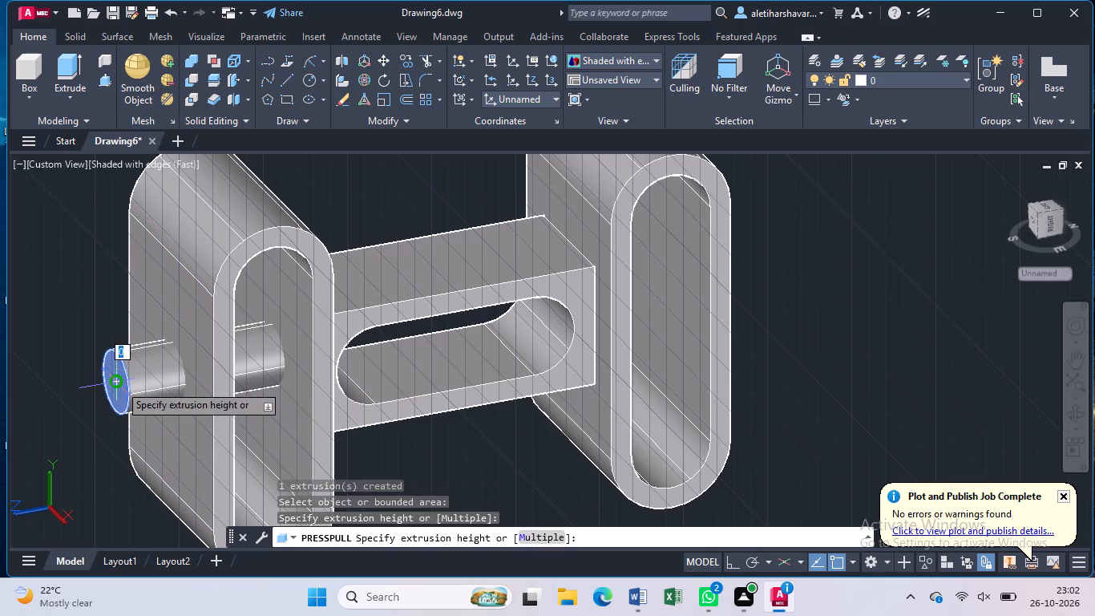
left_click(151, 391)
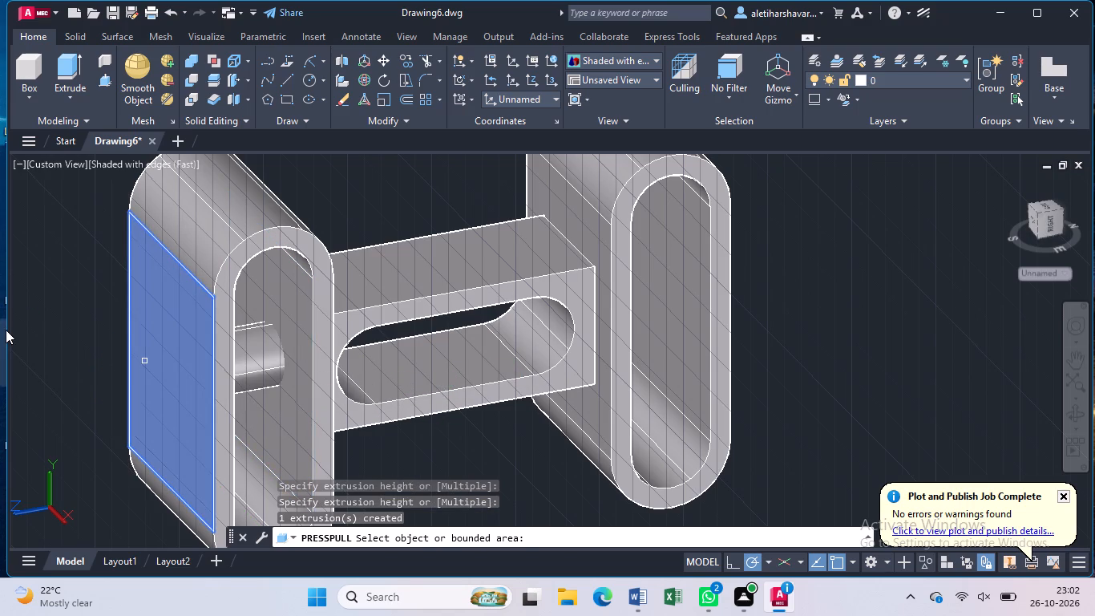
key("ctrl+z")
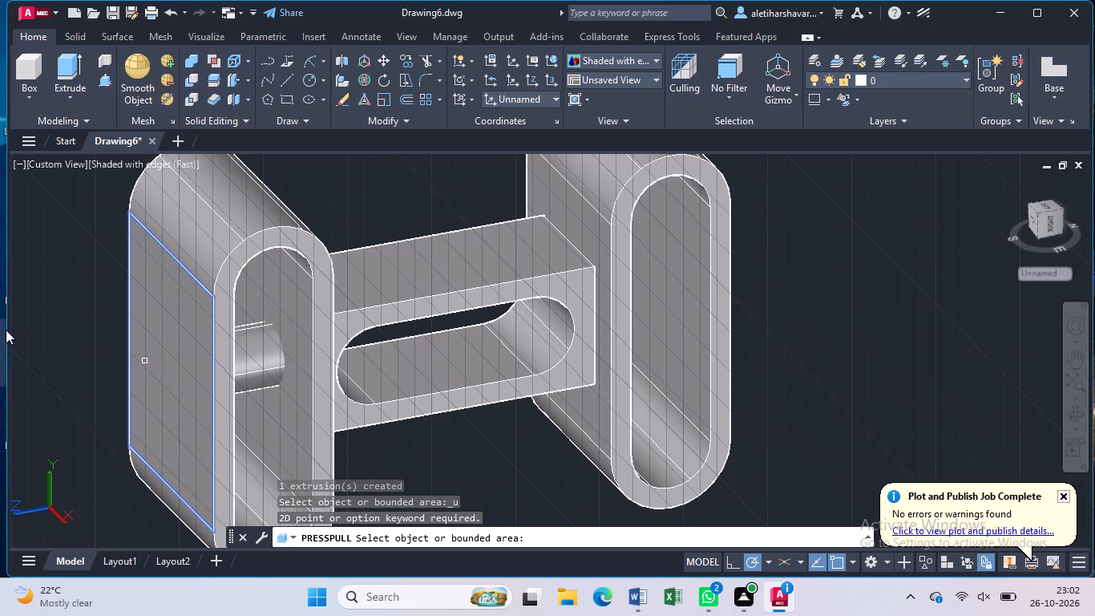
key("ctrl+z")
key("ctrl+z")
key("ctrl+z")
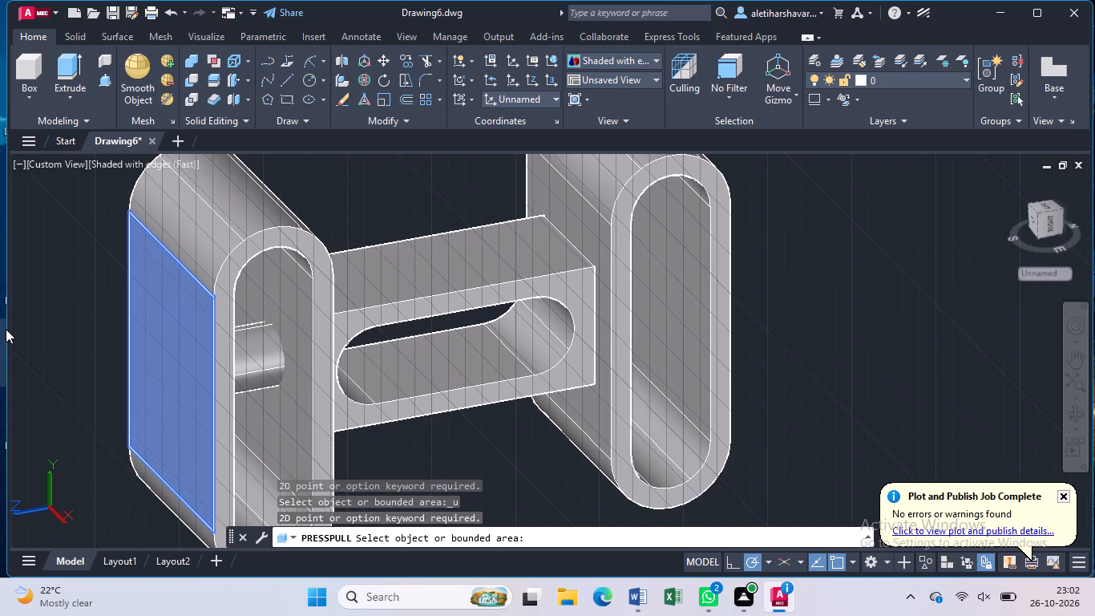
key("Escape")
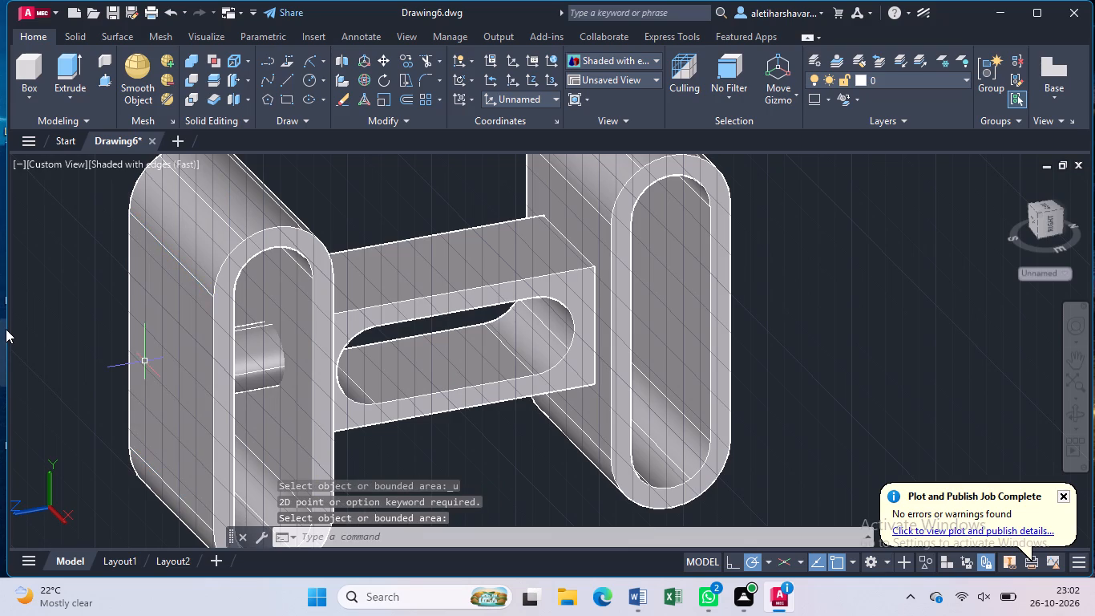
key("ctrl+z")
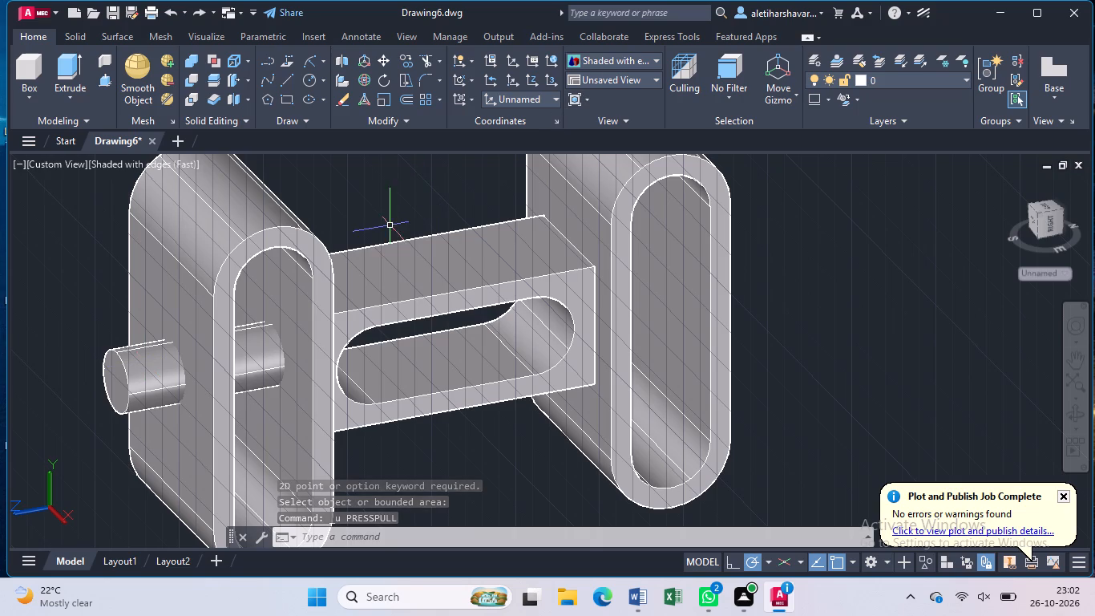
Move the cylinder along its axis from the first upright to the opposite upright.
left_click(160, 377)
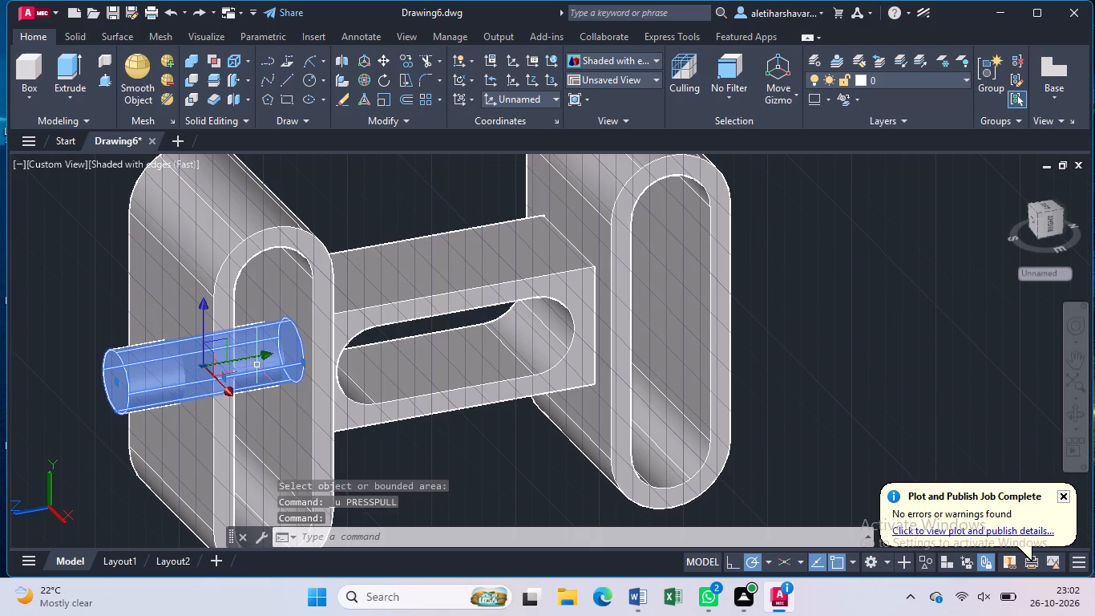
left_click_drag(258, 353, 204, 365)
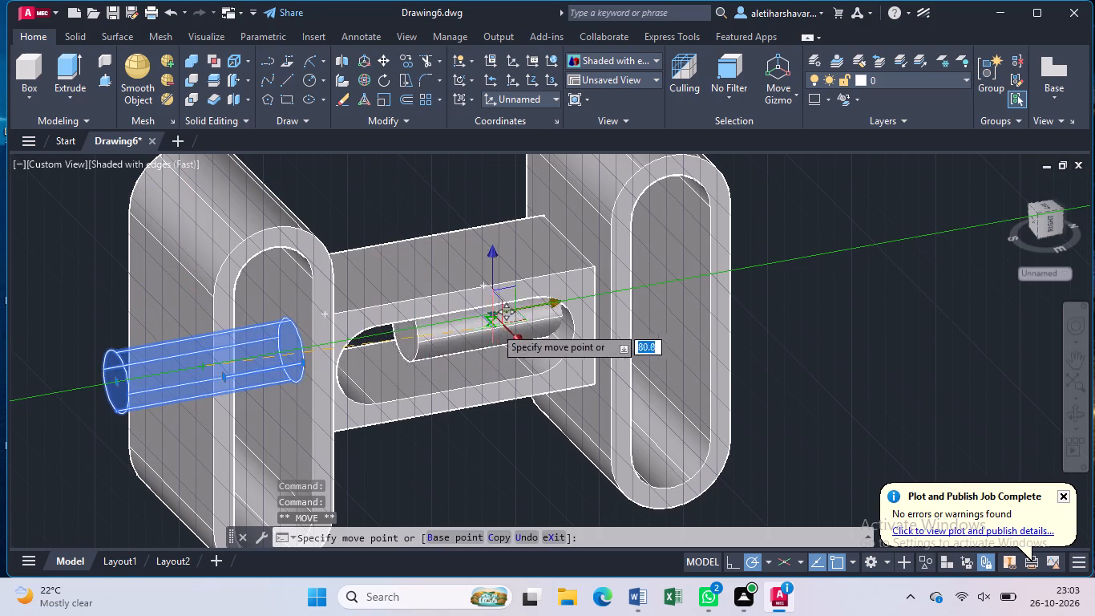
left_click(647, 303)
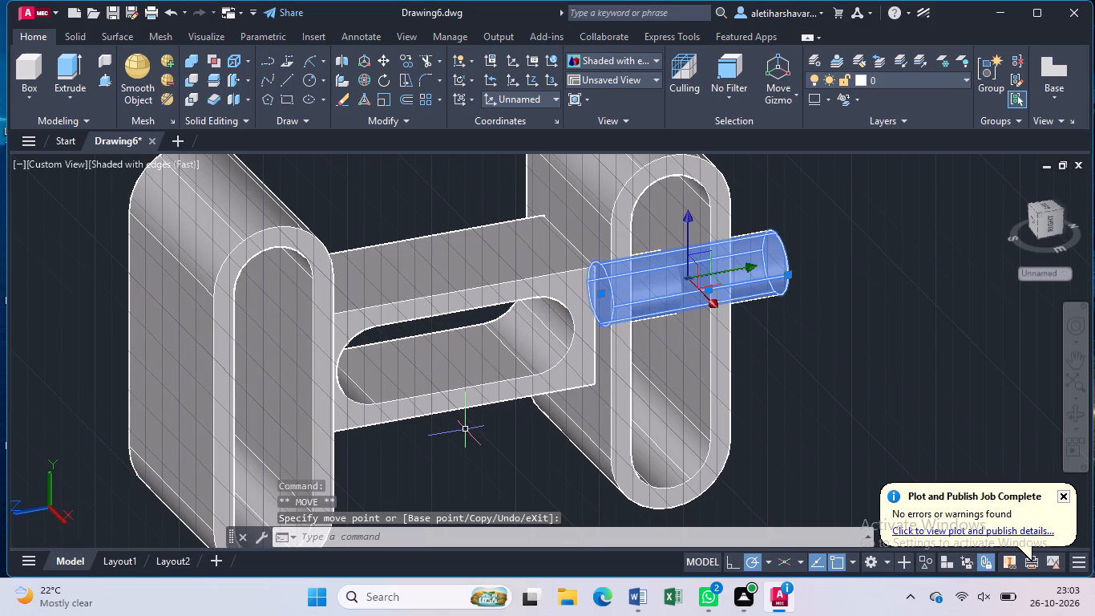
Move the cylinder back along its axis so it spans the first upright's slot and reaches into the web's slot.
left_click(645, 288)
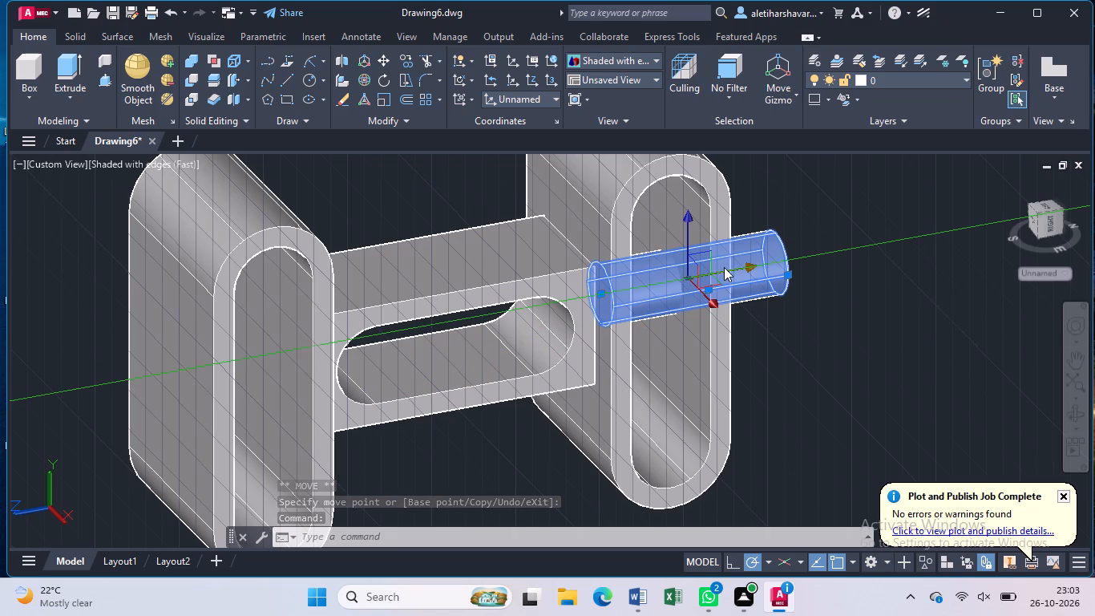
left_click_drag(724, 267, 688, 278)
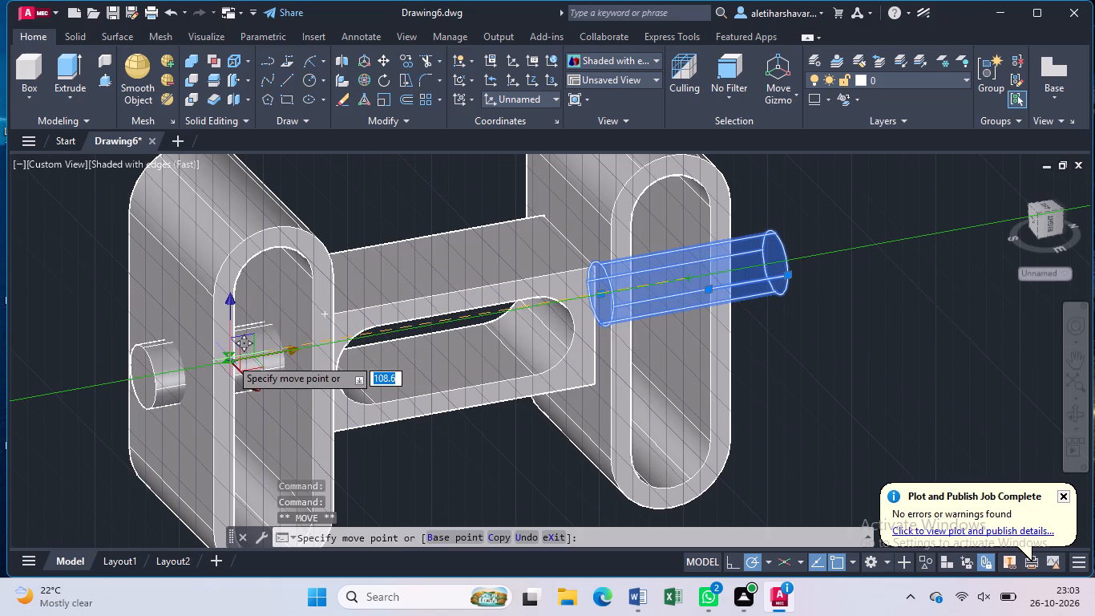
left_click(230, 358)
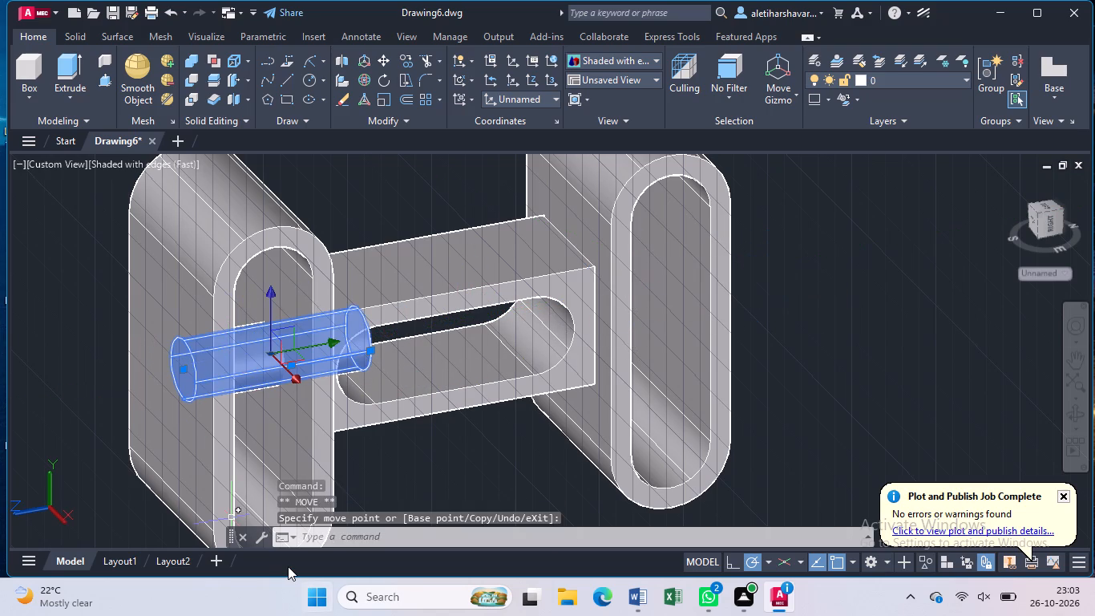
key("grave")
key("Escape")
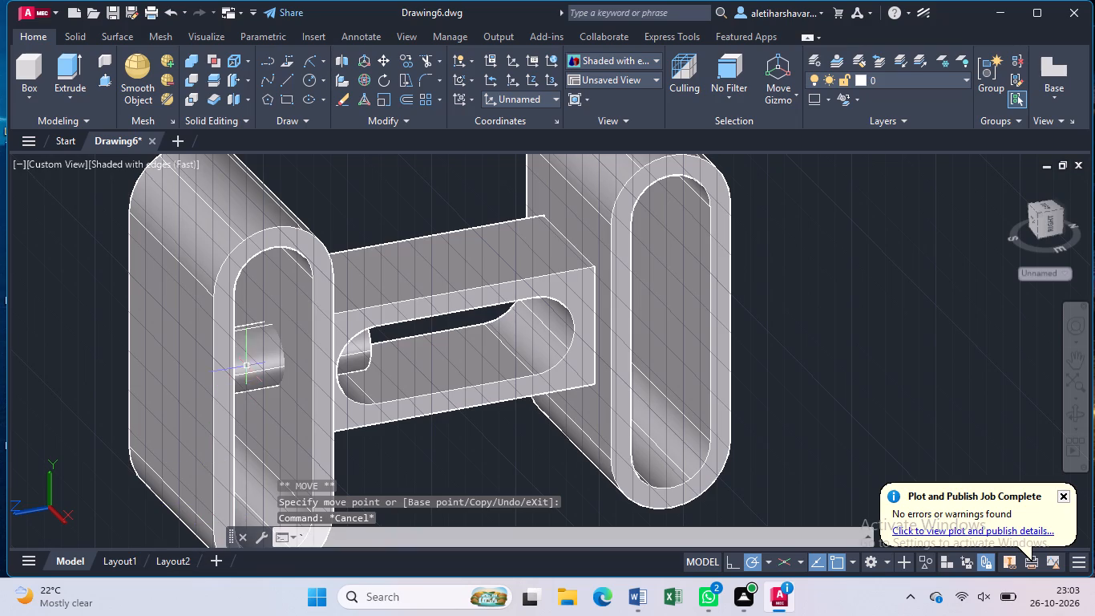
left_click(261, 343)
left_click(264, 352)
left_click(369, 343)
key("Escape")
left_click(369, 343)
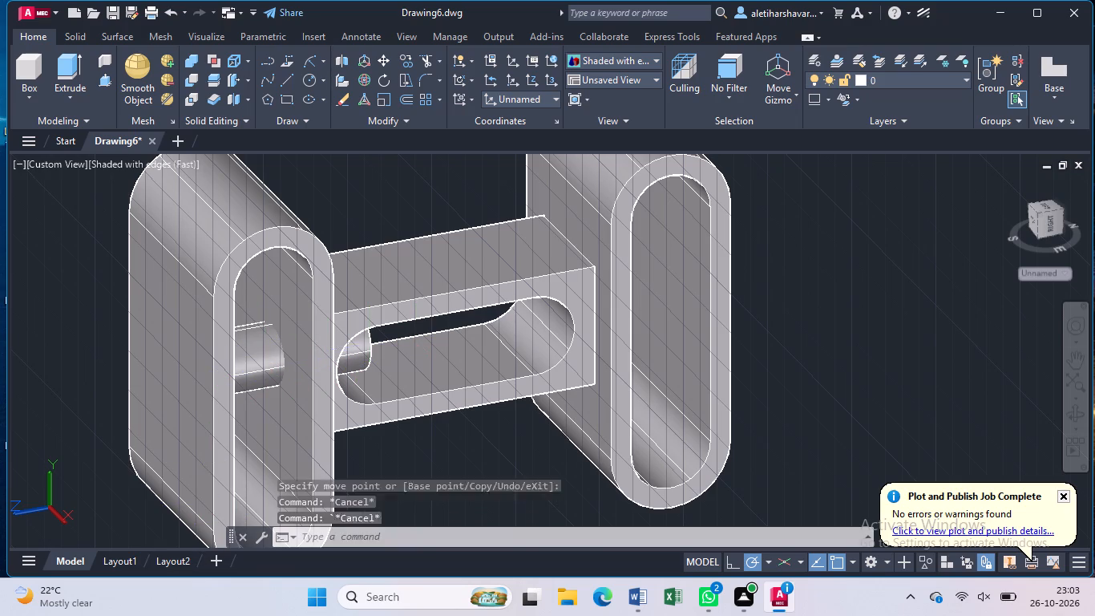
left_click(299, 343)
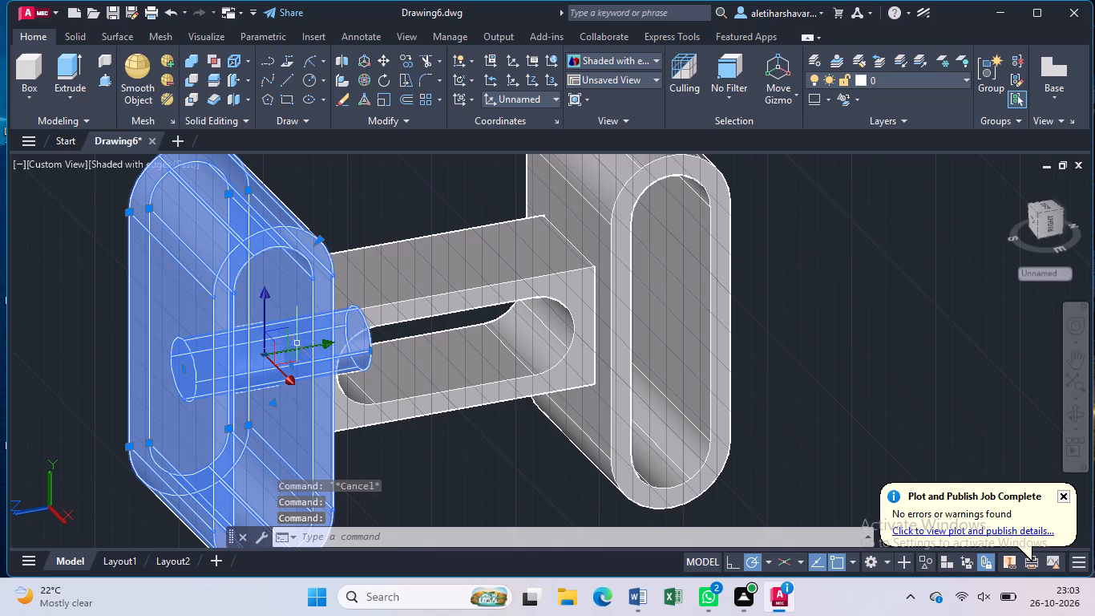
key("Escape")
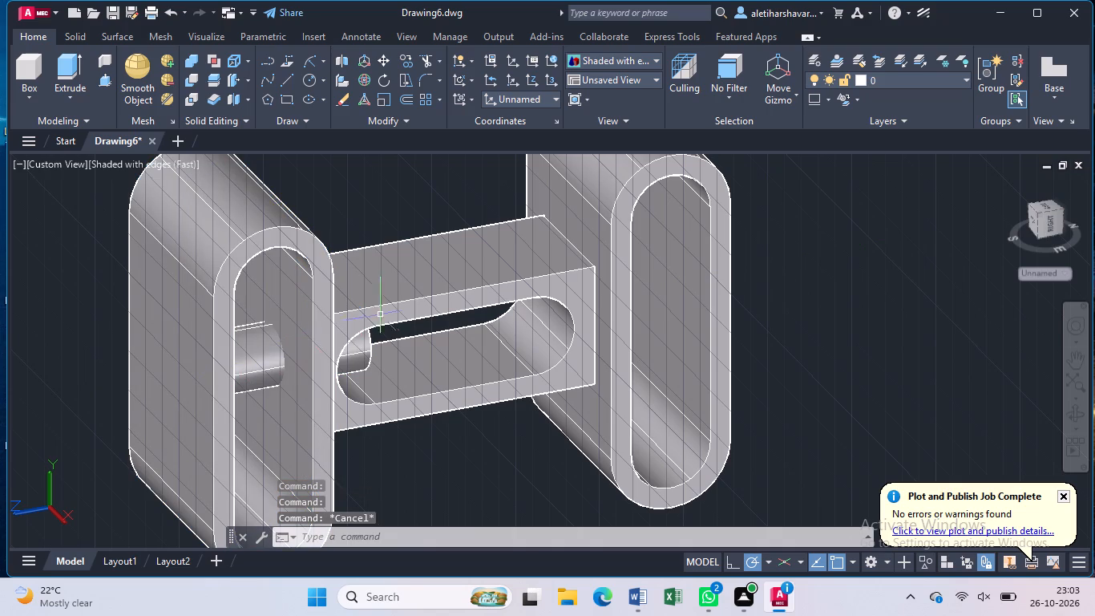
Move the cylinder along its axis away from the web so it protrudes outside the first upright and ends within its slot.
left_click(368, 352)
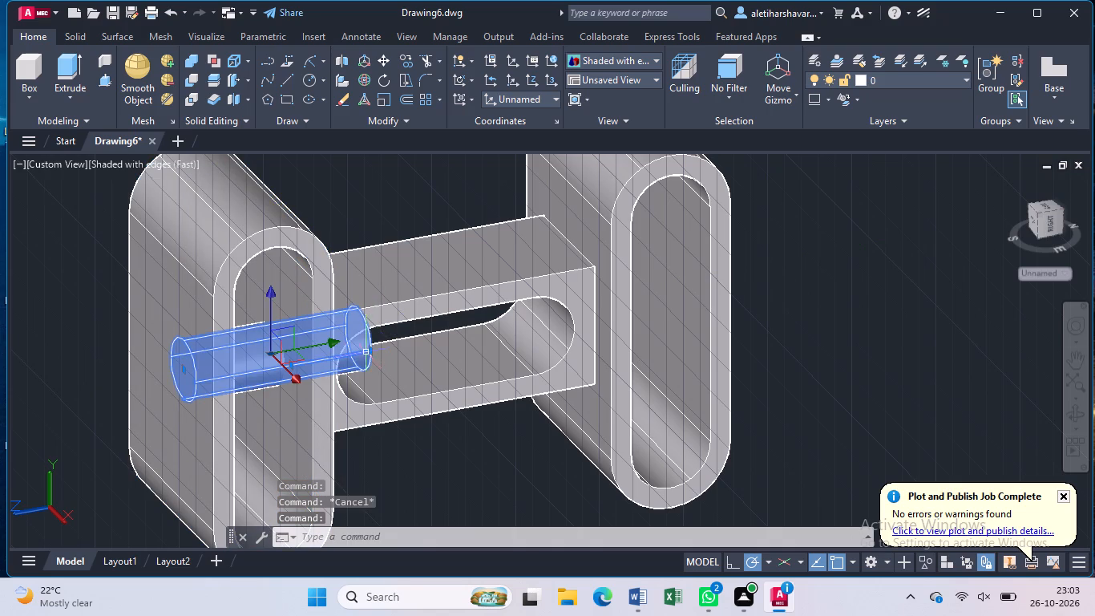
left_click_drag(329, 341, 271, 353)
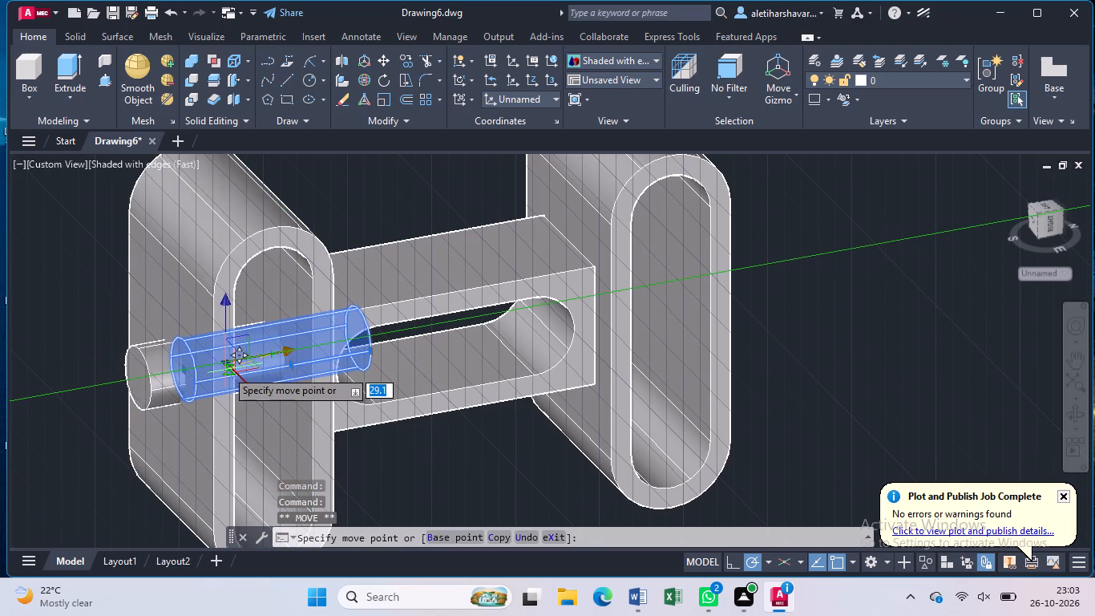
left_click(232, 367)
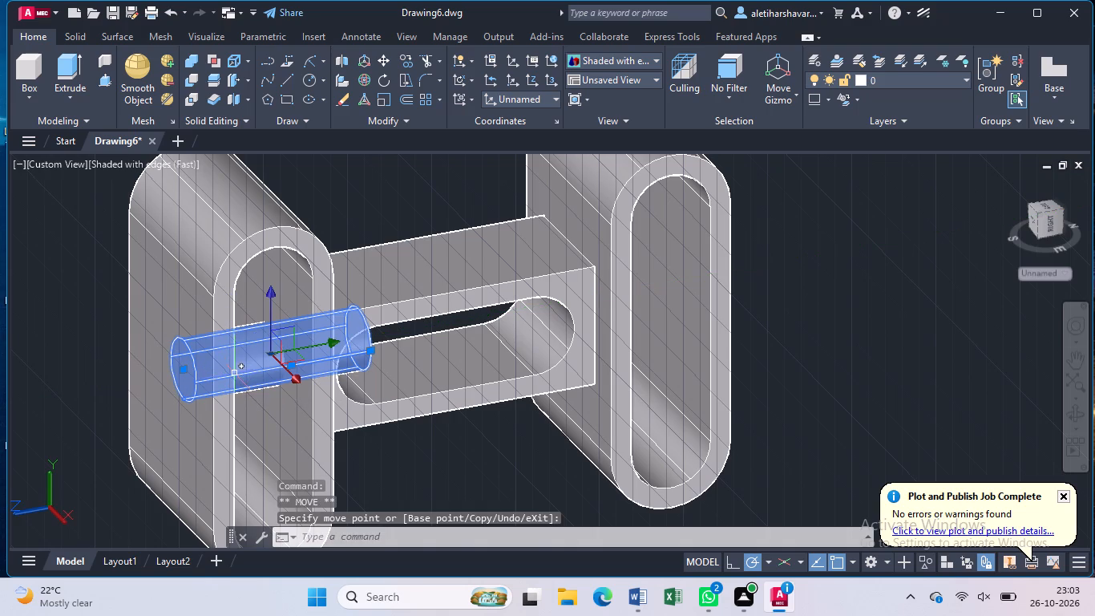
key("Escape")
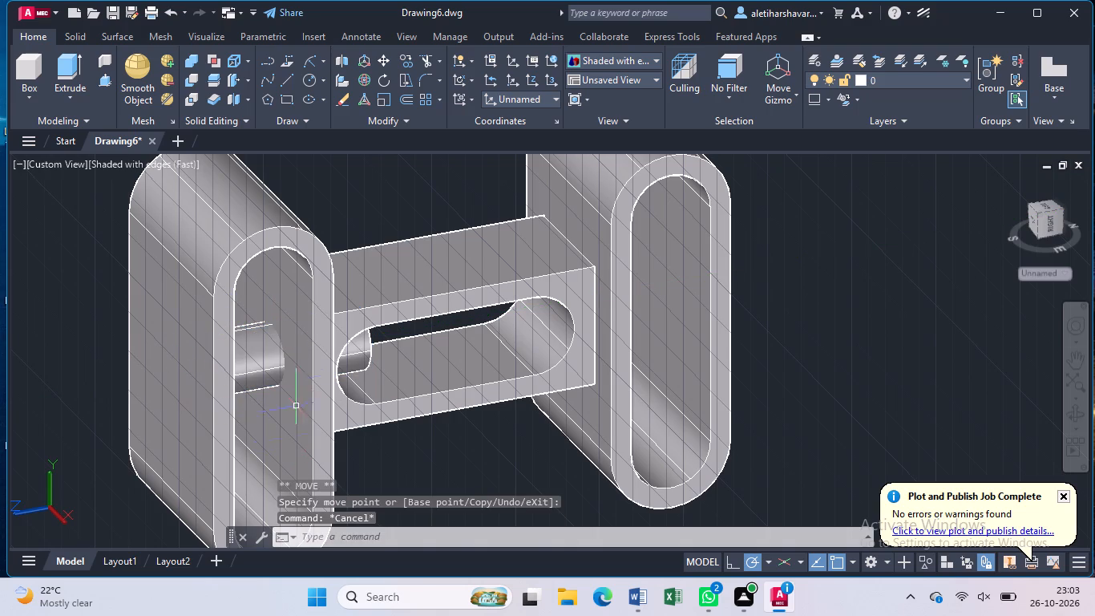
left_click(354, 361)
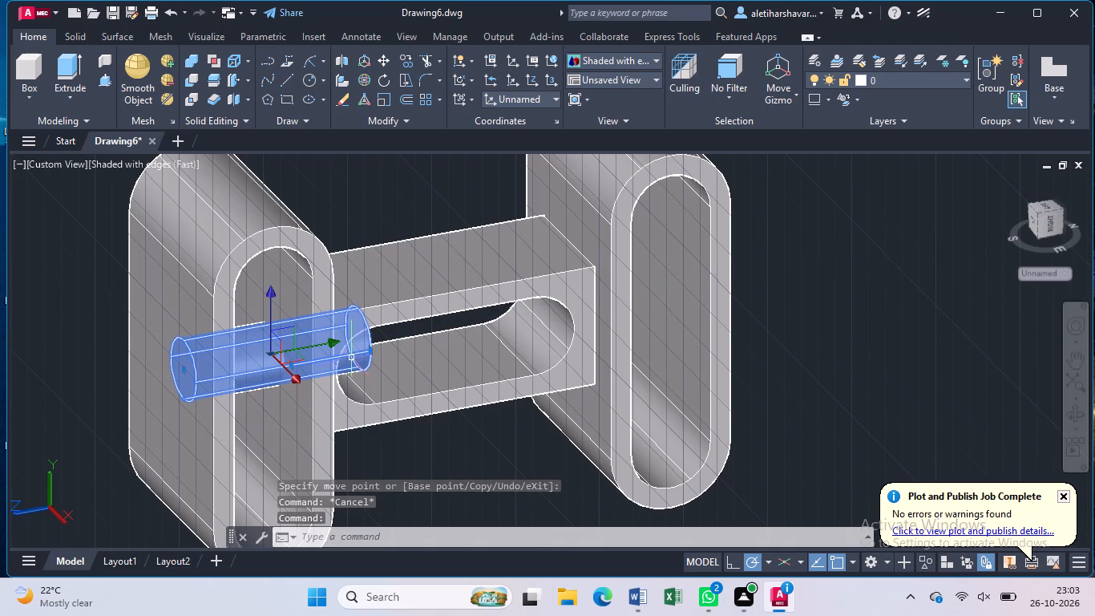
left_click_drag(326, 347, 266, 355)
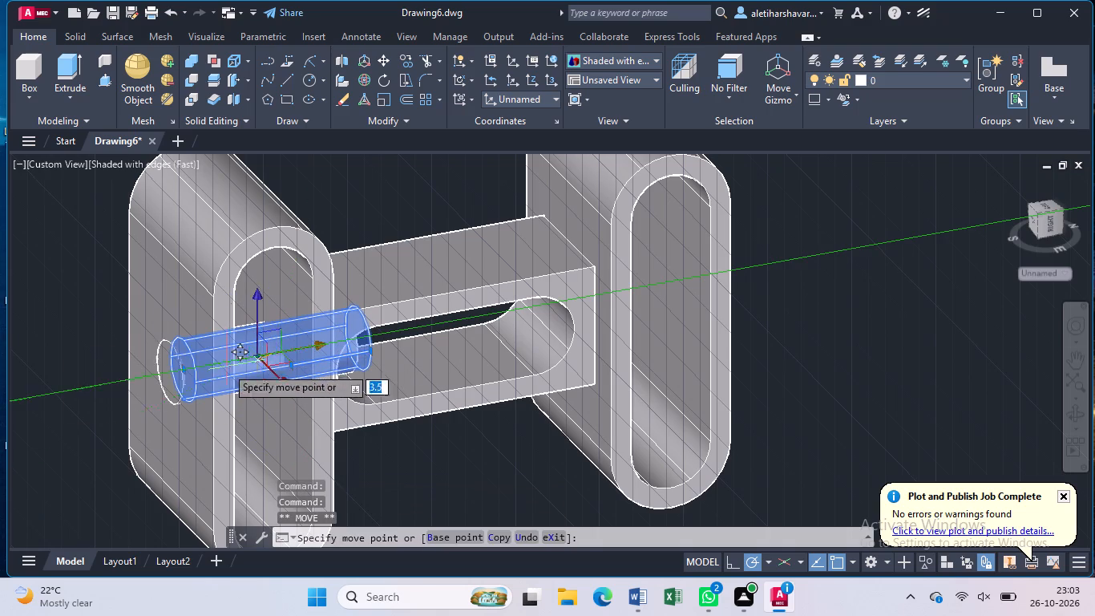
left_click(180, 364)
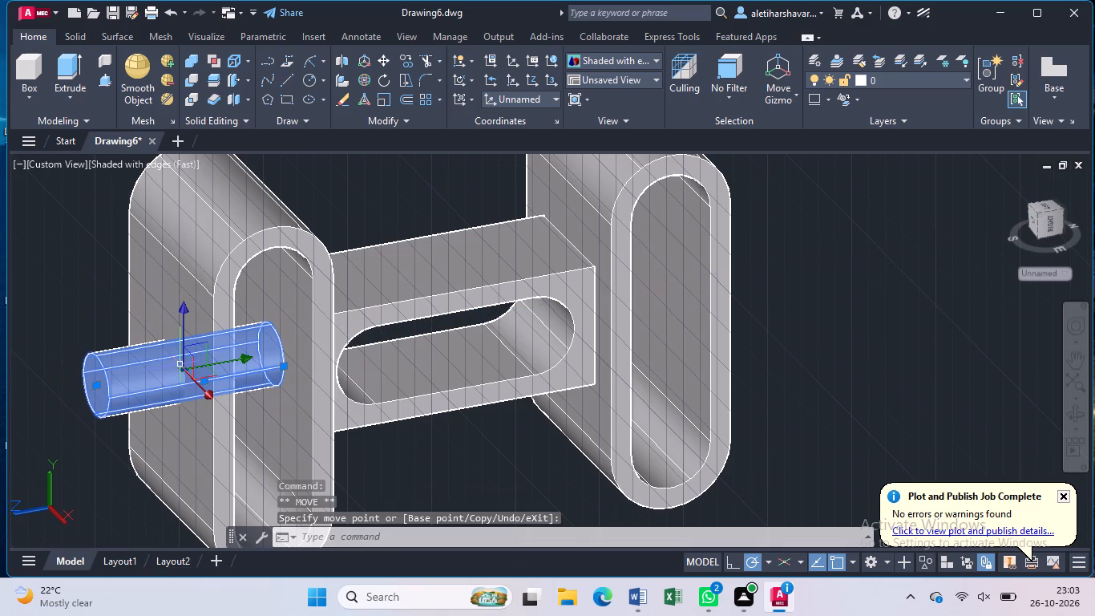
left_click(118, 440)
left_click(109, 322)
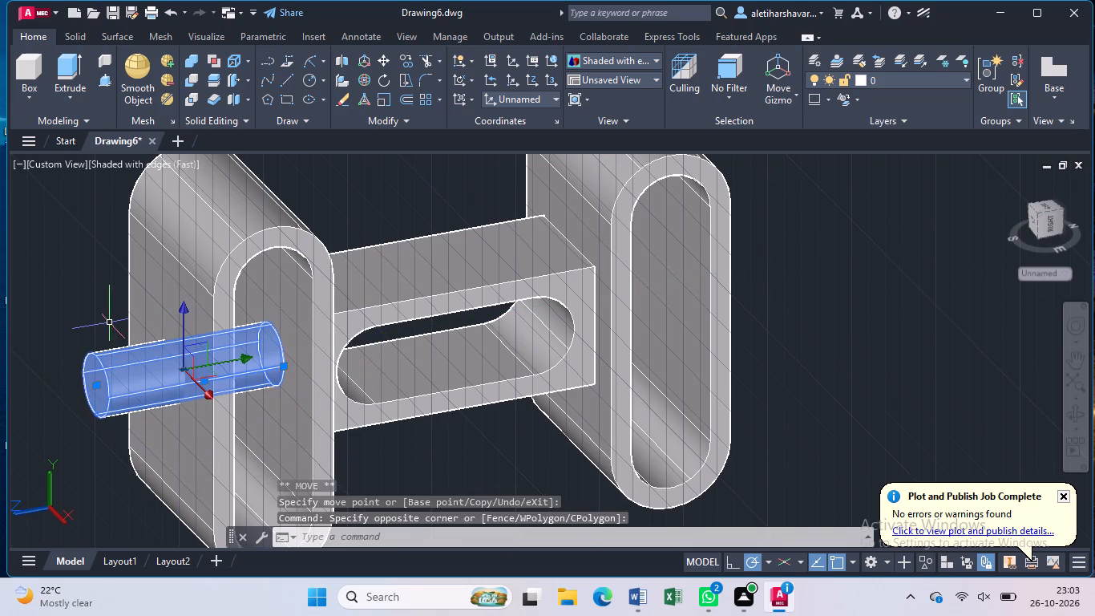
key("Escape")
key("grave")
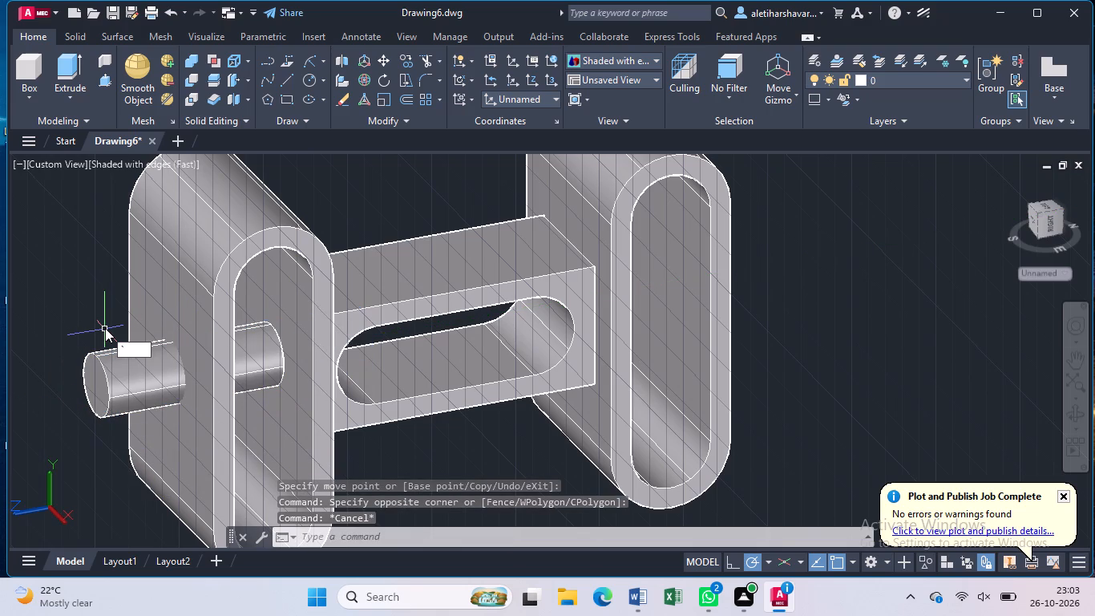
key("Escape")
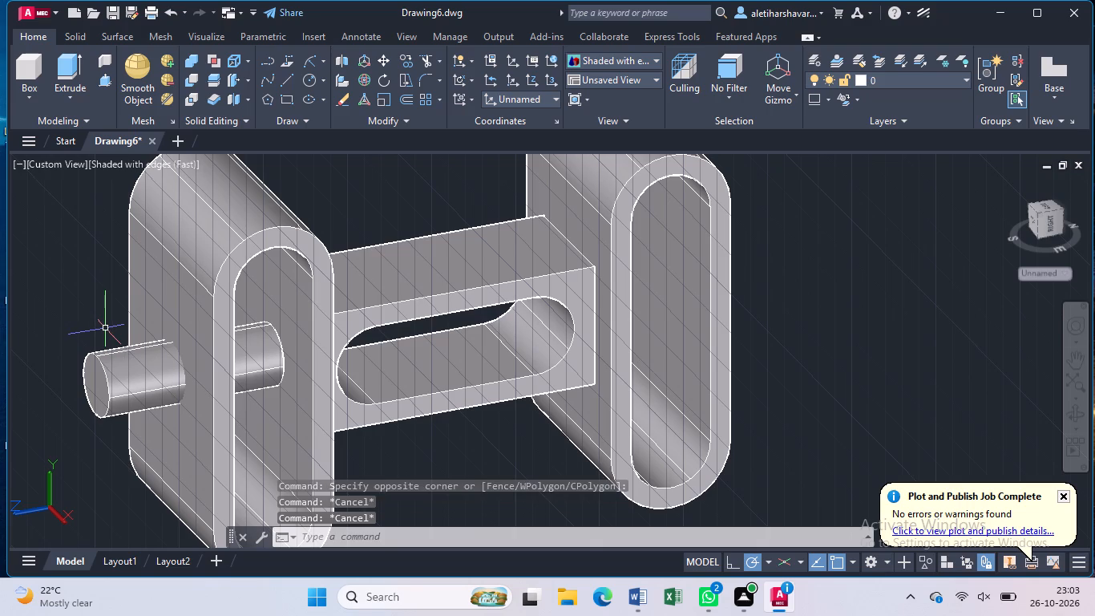
Delete the cylinder passing through the first upright.
left_click(116, 375)
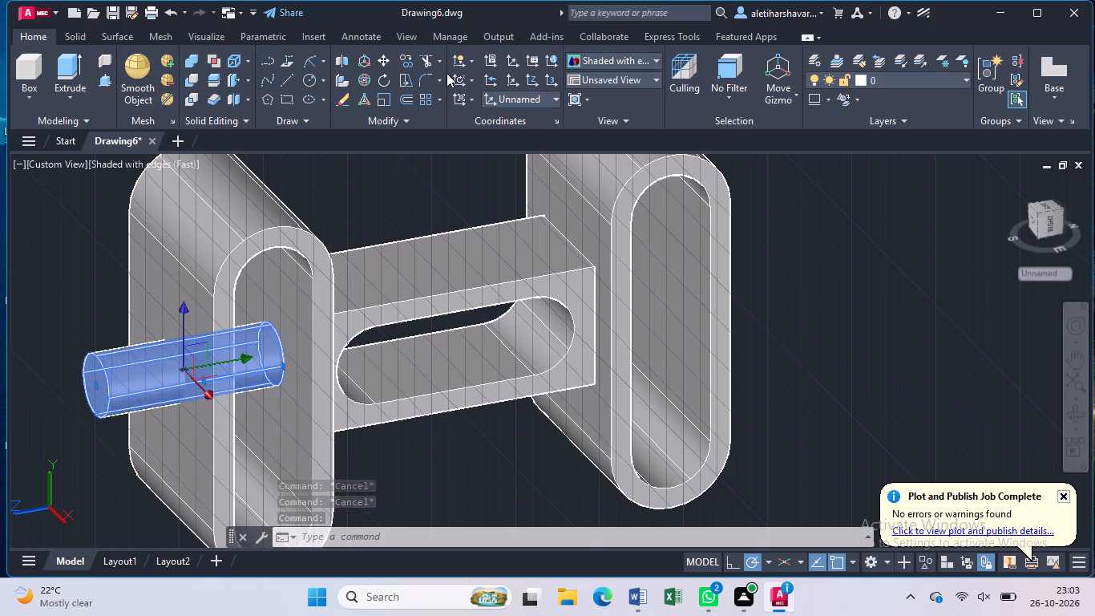
key("Delete")
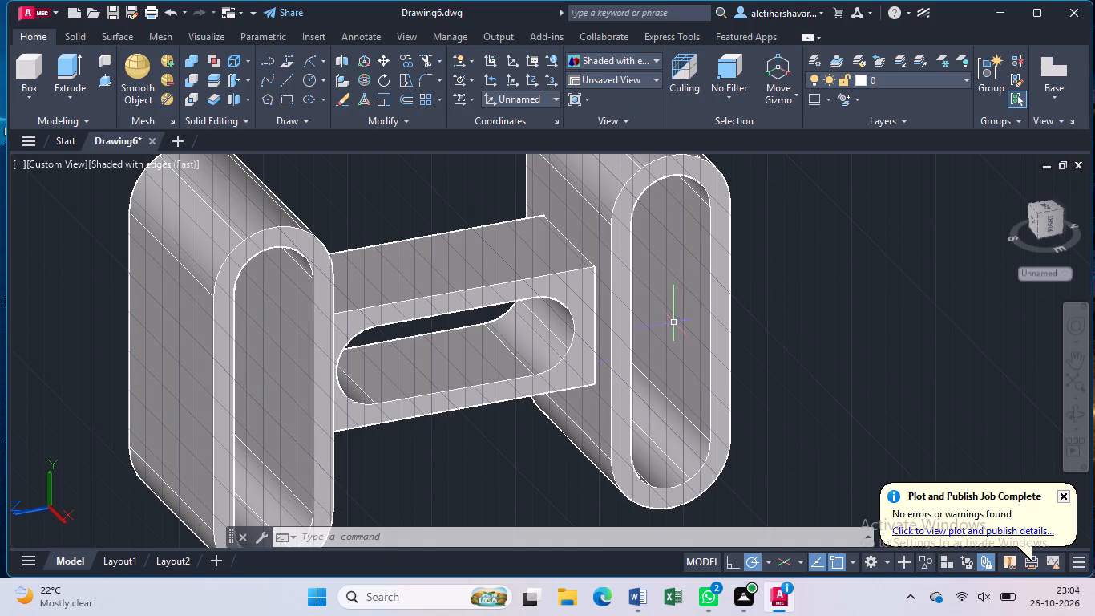
In the Front view, draw a 7.5 mm radius circle centred on the flat outer face of the upright.
left_click(47, 165)
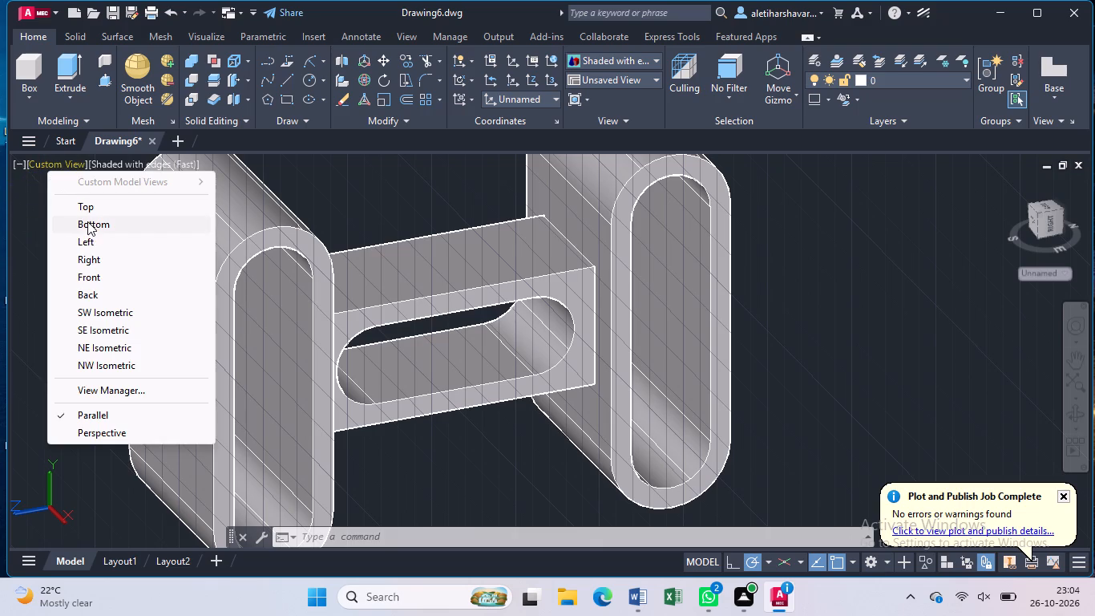
left_click(87, 221)
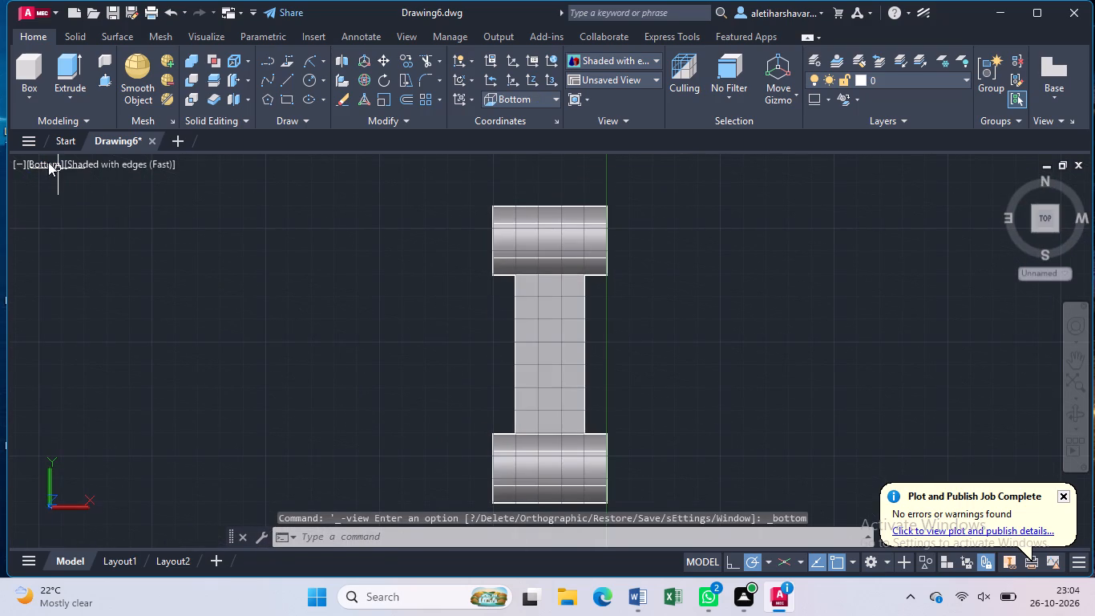
left_click(43, 158)
left_click(77, 206)
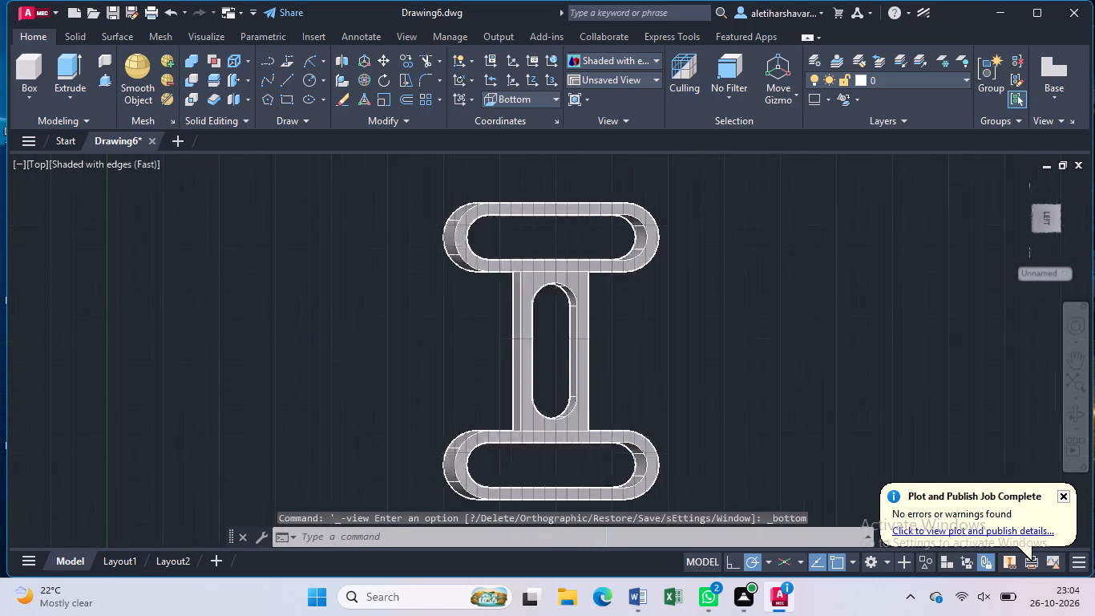
left_click(34, 166)
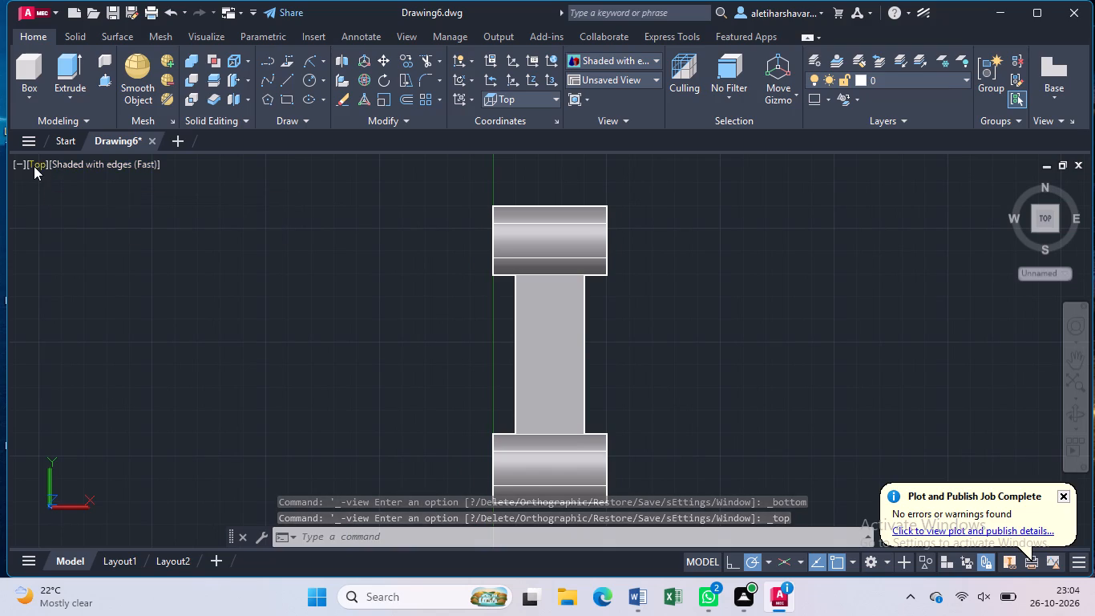
left_click(61, 252)
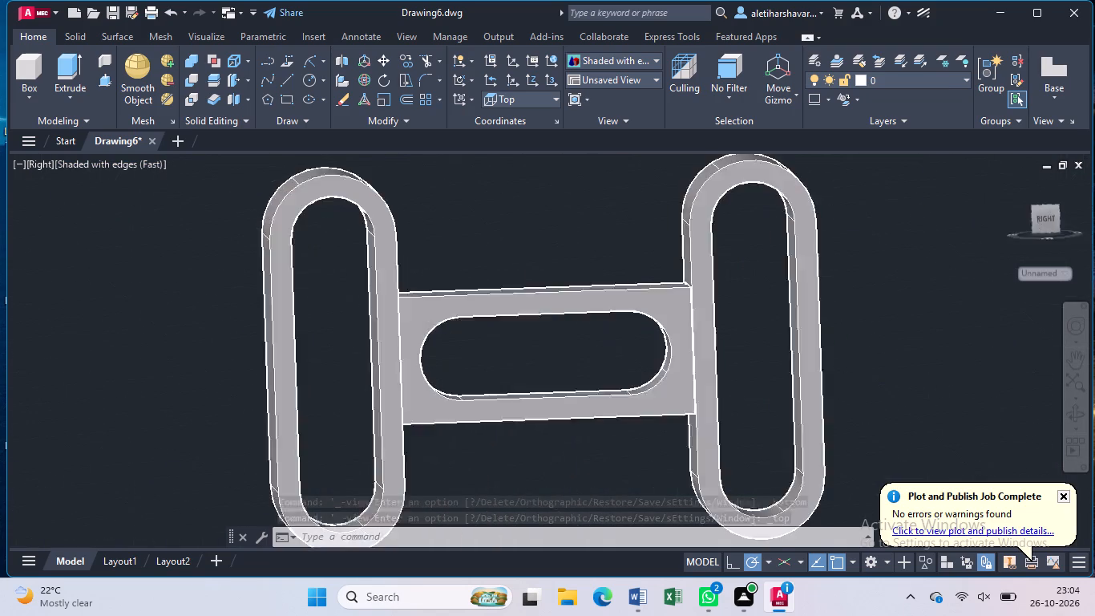
scroll(348, 363, "down", 1)
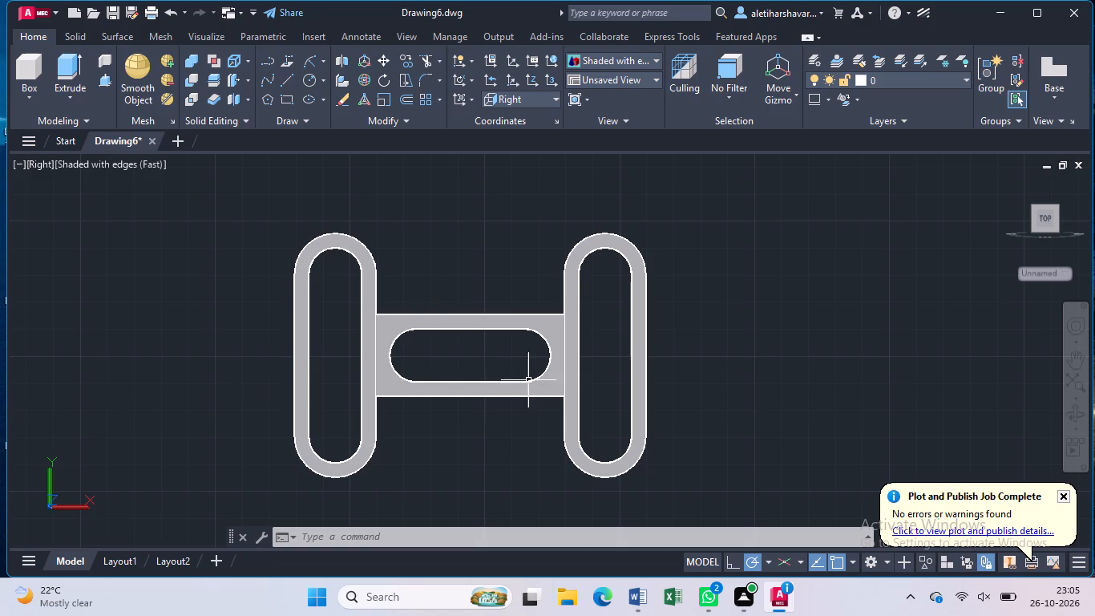
left_click(34, 161)
left_click(89, 278)
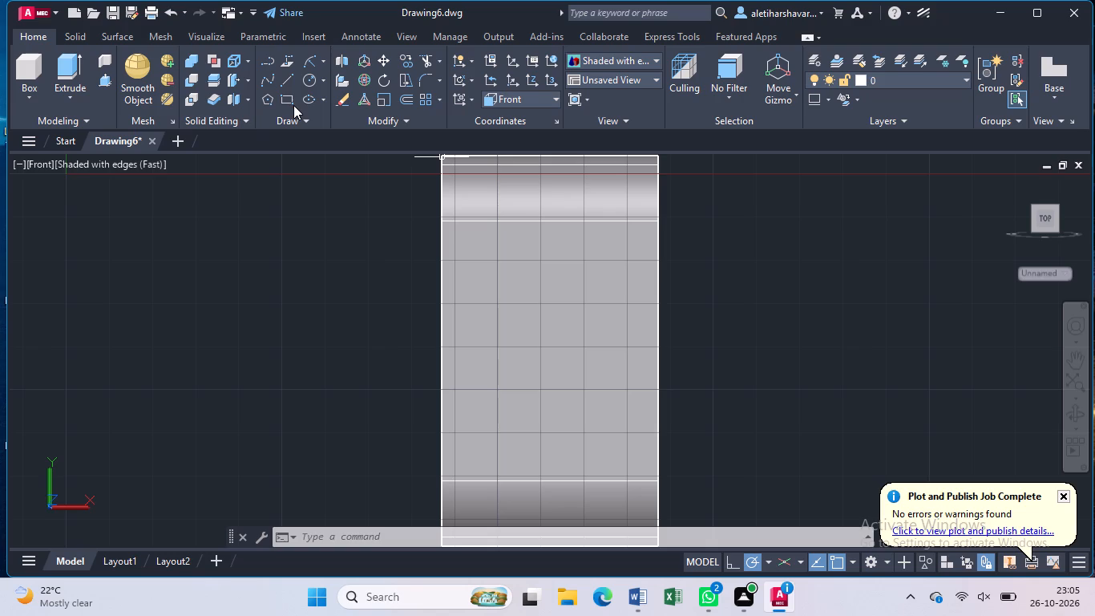
left_click(308, 77)
left_click(547, 350)
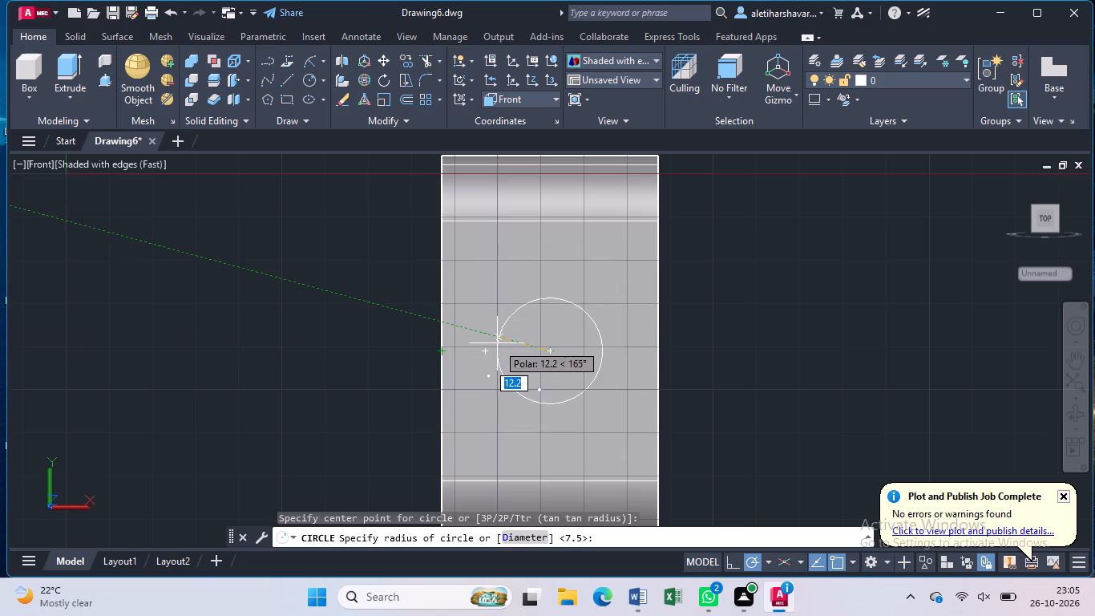
key("7")
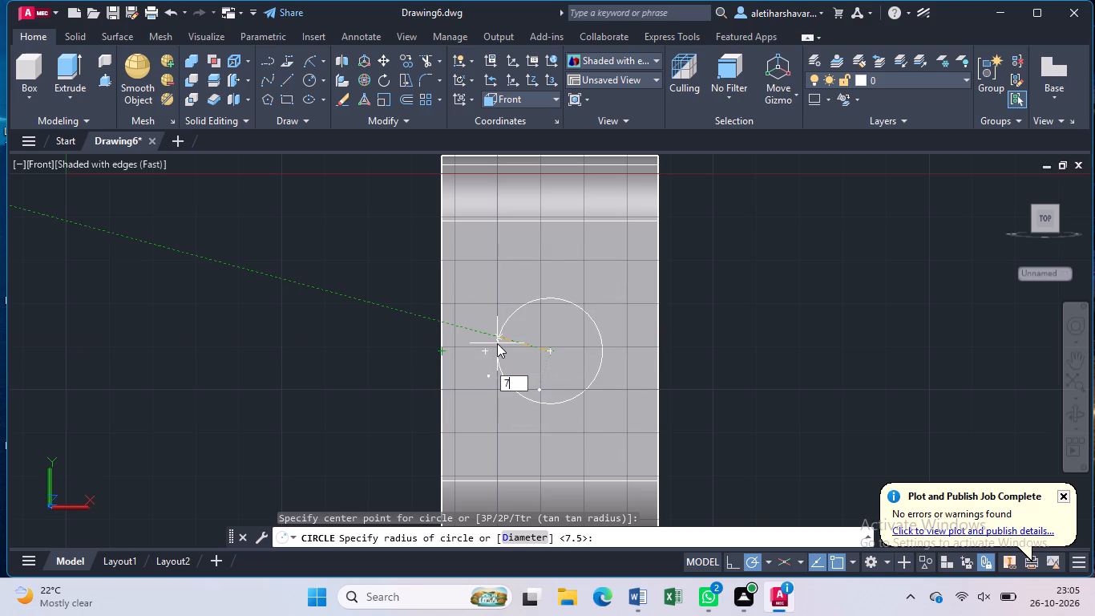
key("period")
key("5")
key("Return")
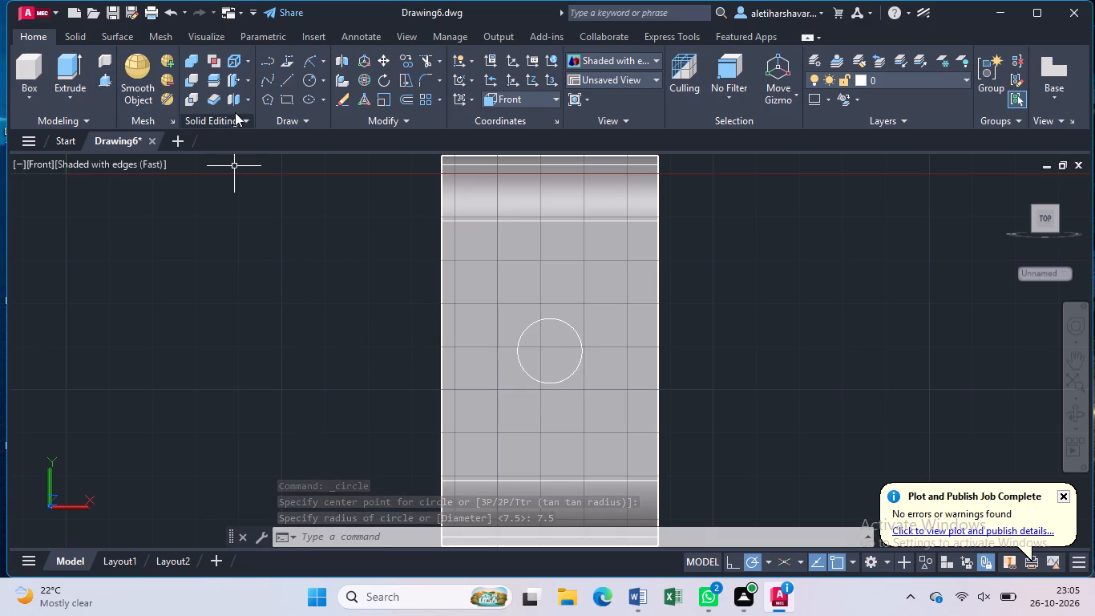
Press-pull the circle 30 mm outward from the upright's outer face.
left_click(103, 76)
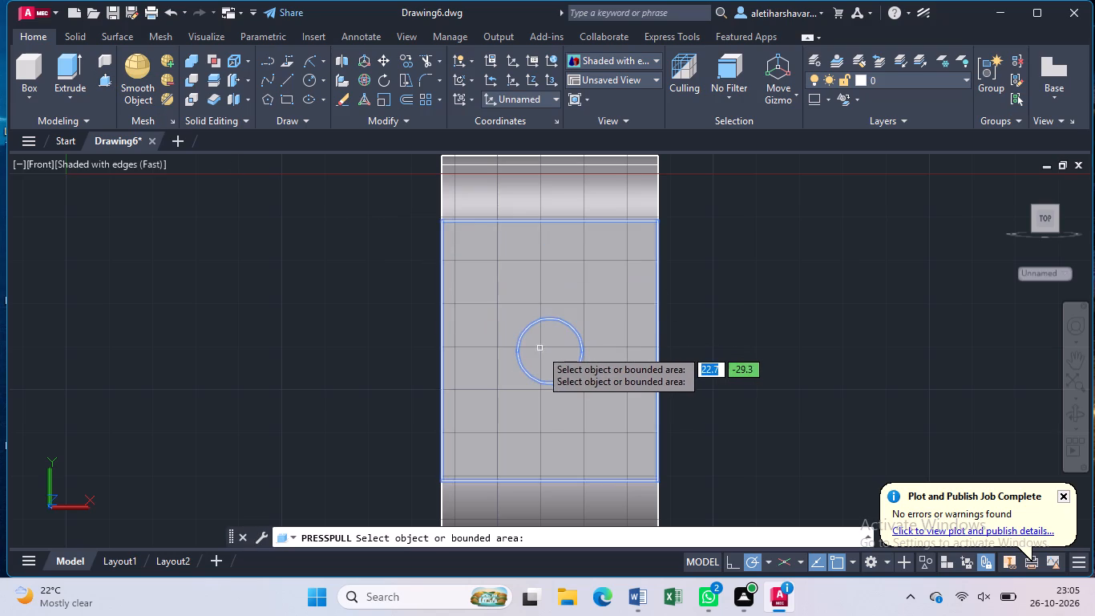
left_click(543, 351)
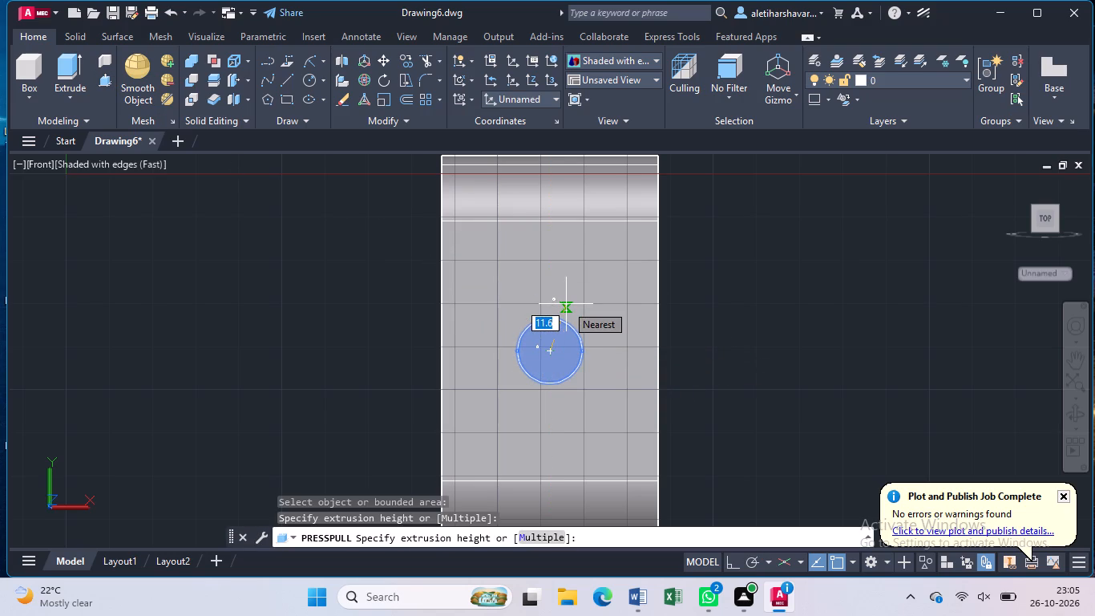
type("30")
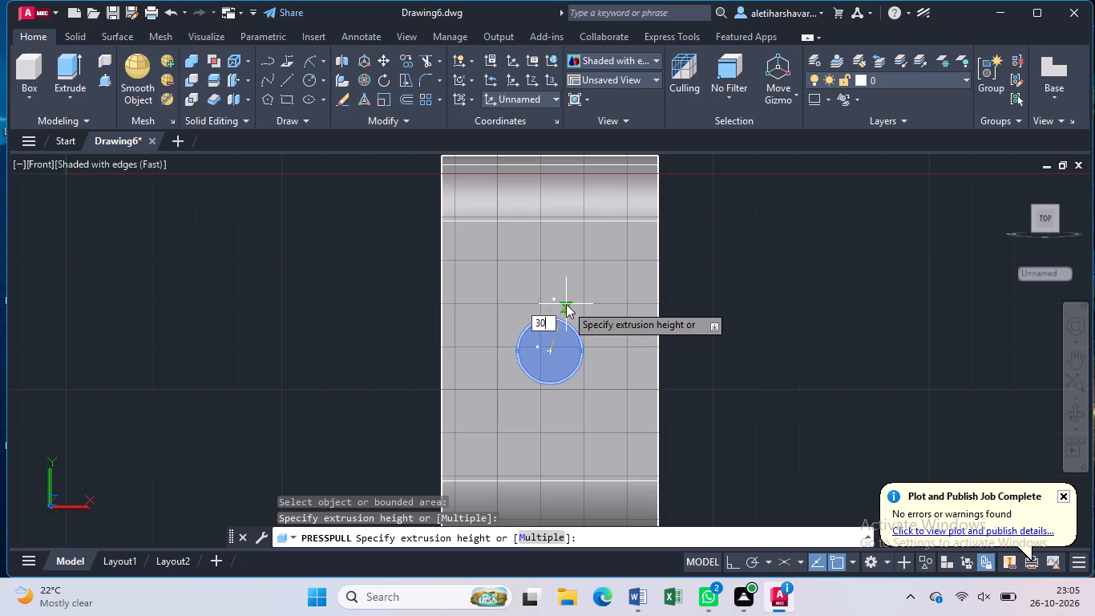
key("Return")
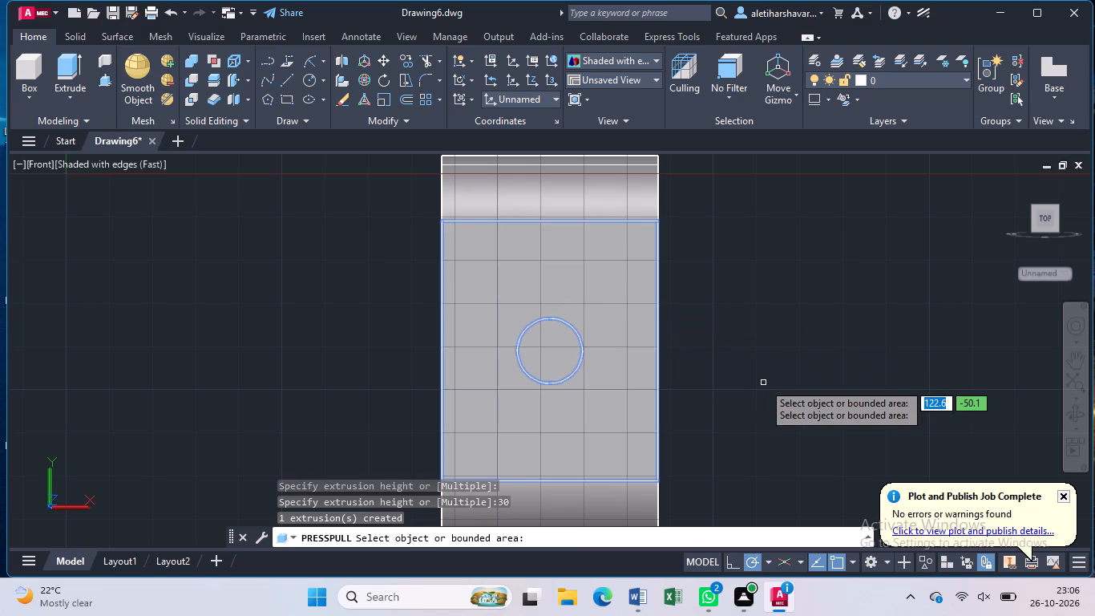
key("Escape")
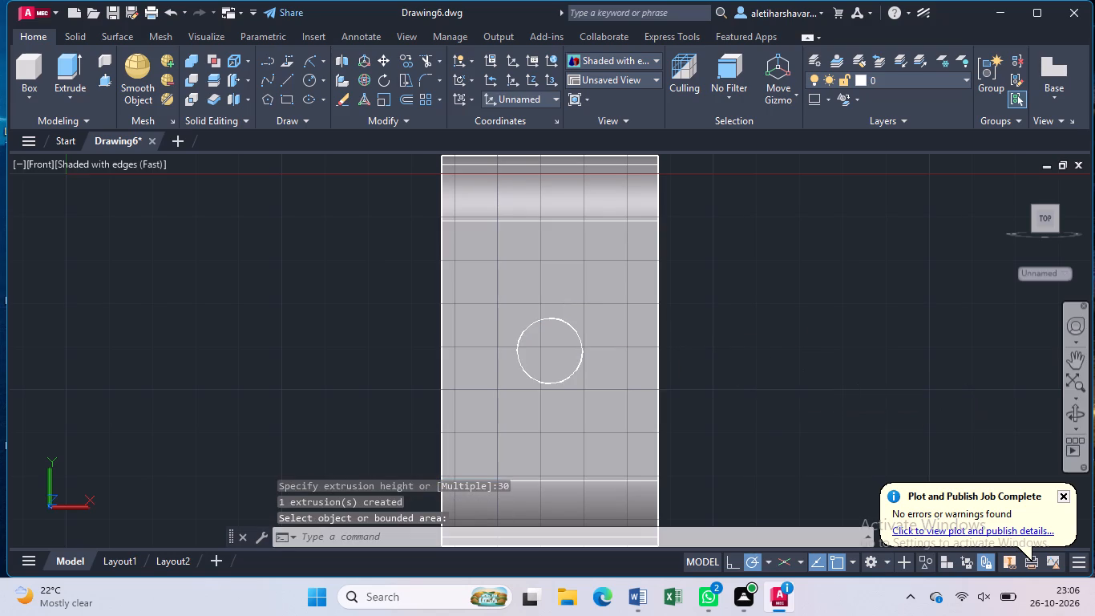
Examine from the side and at an angle how the new cylinder sits against the upright's outer face.
left_click(1076, 416)
left_click_drag(946, 383, 811, 393)
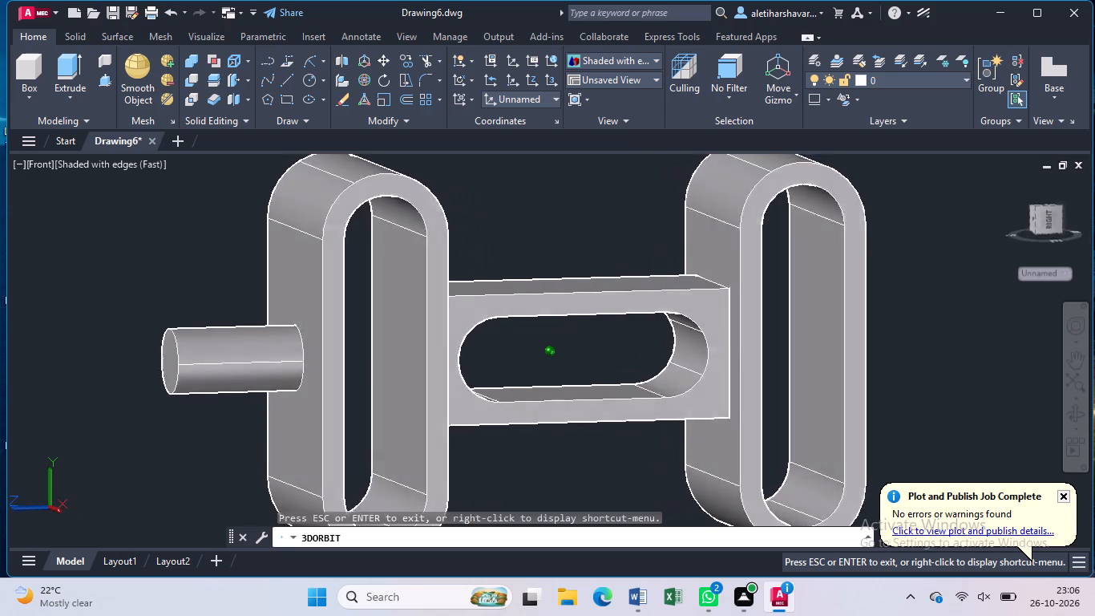
left_click_drag(811, 393, 786, 393)
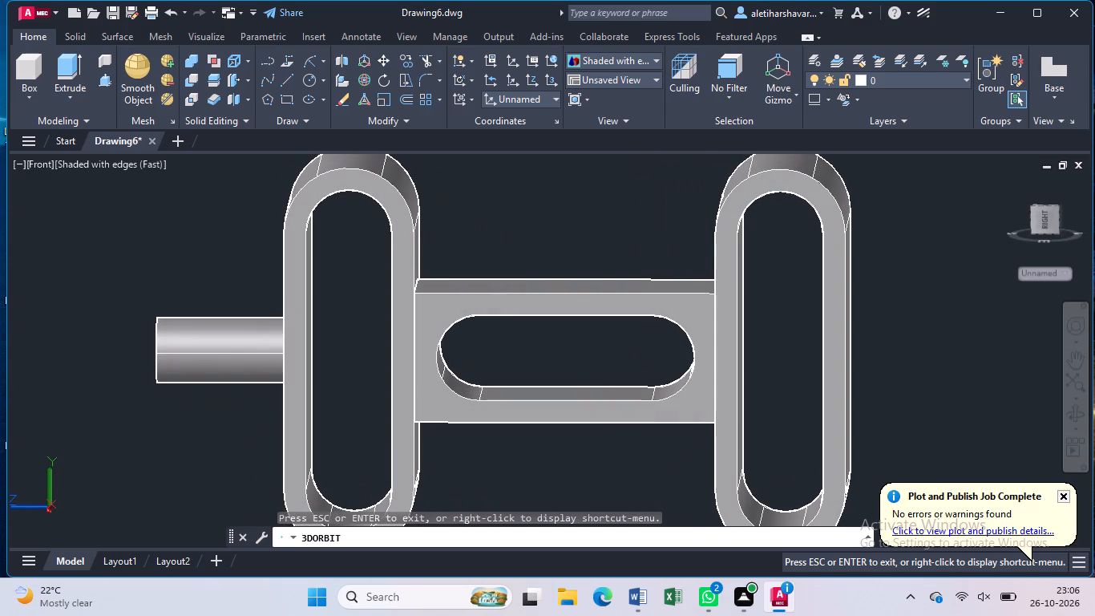
key("Escape")
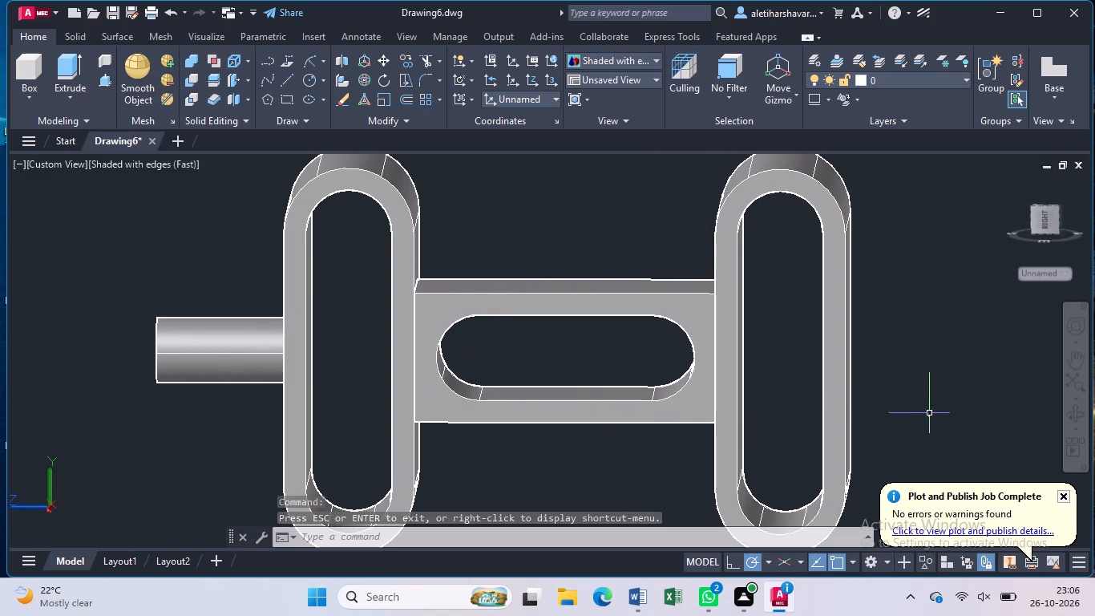
left_click(1069, 413)
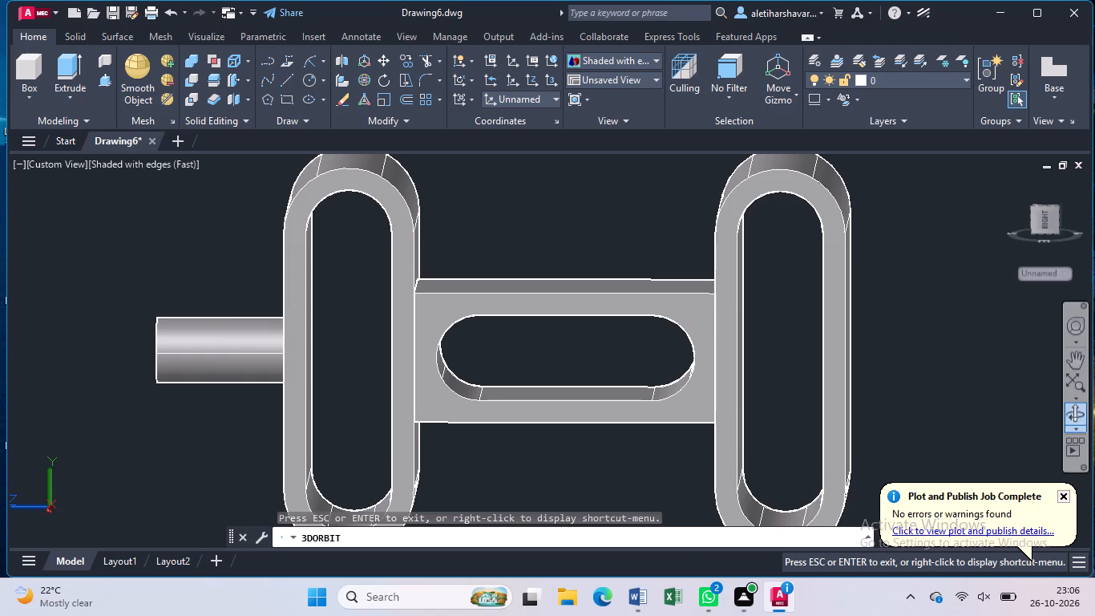
left_click_drag(952, 418, 1004, 424)
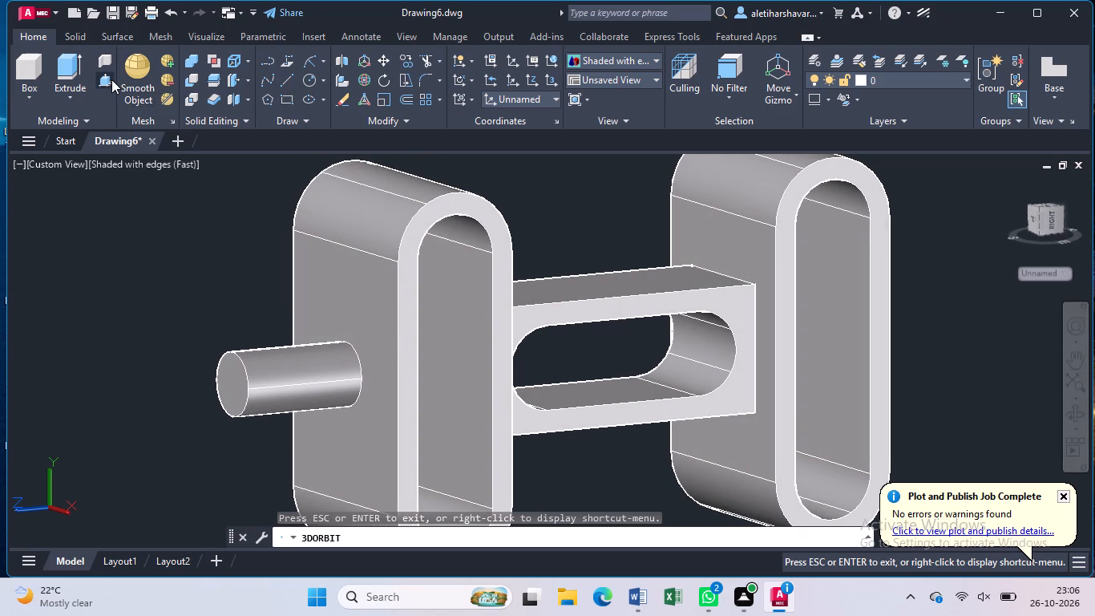
Press-pull the projecting cylinder's outer end face inward past the first upright, cutting a round hole through both of its walls.
left_click(111, 79)
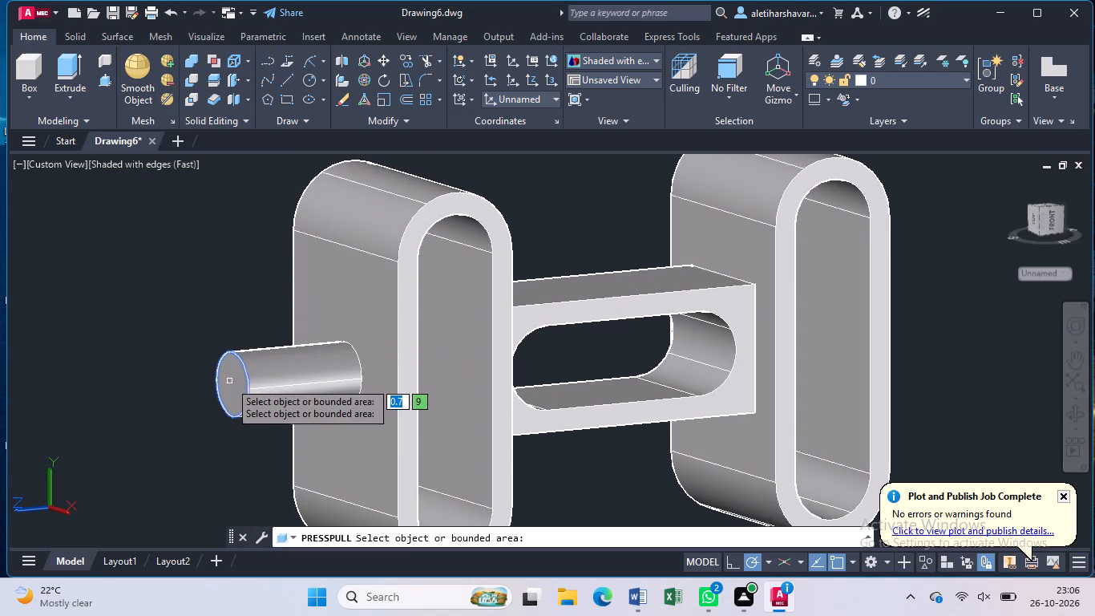
left_click(229, 381)
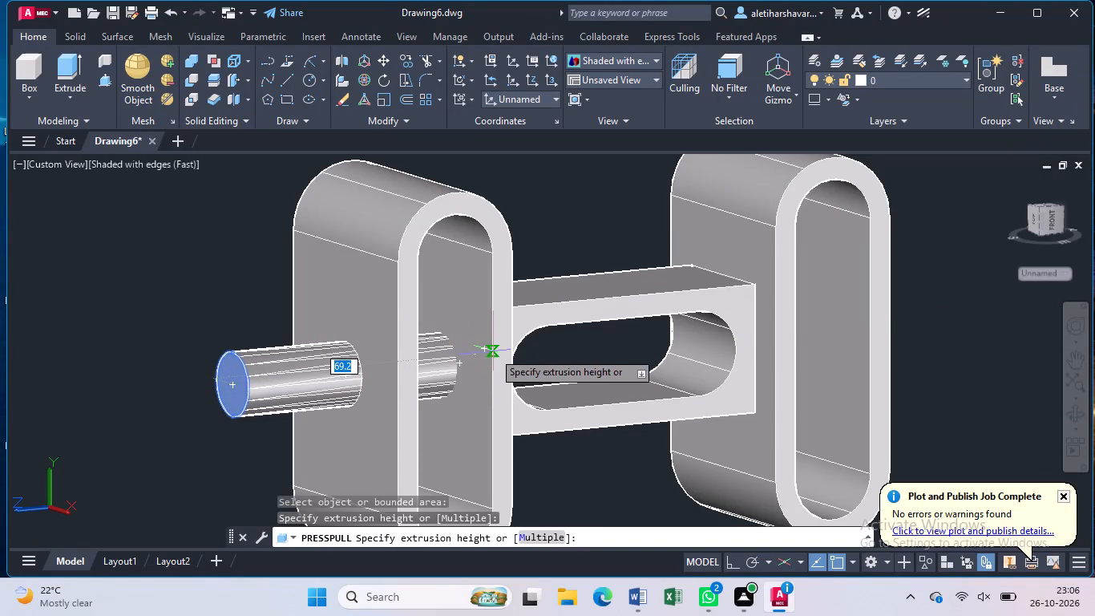
left_click(518, 352)
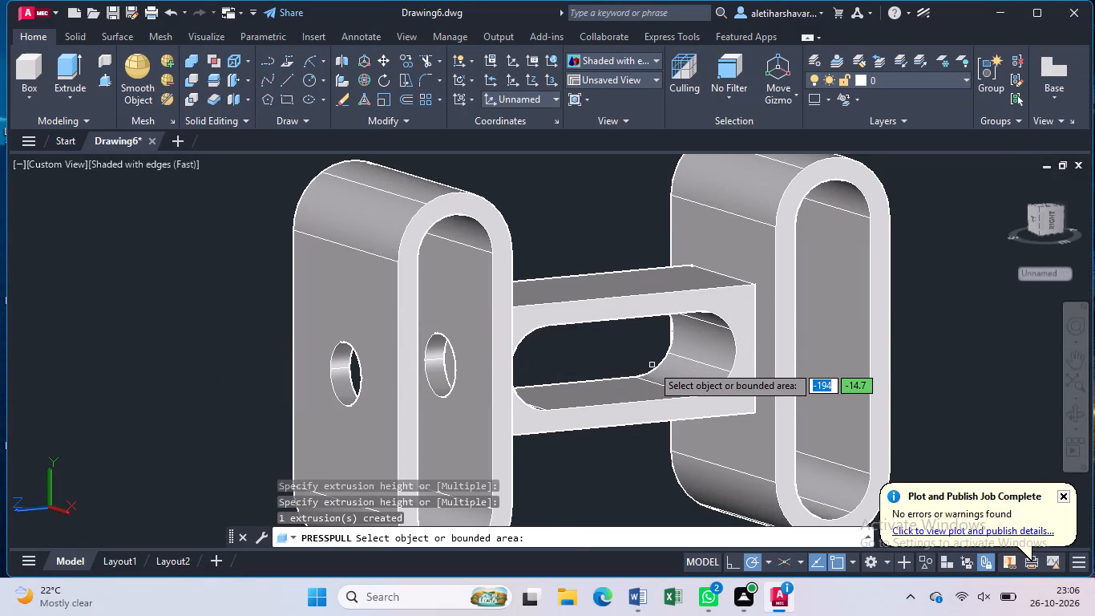
key("Escape")
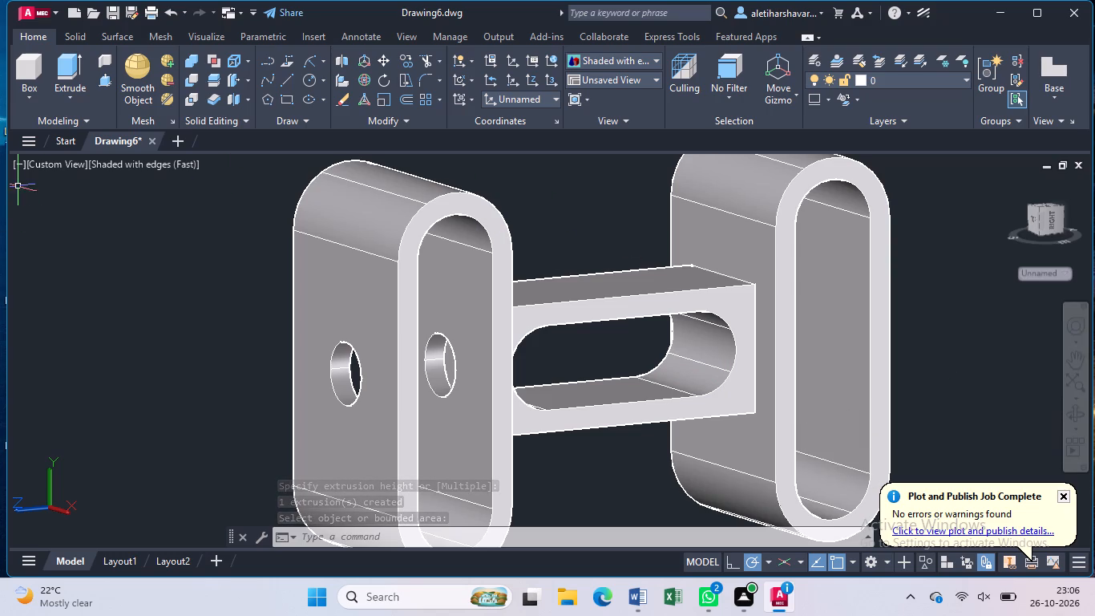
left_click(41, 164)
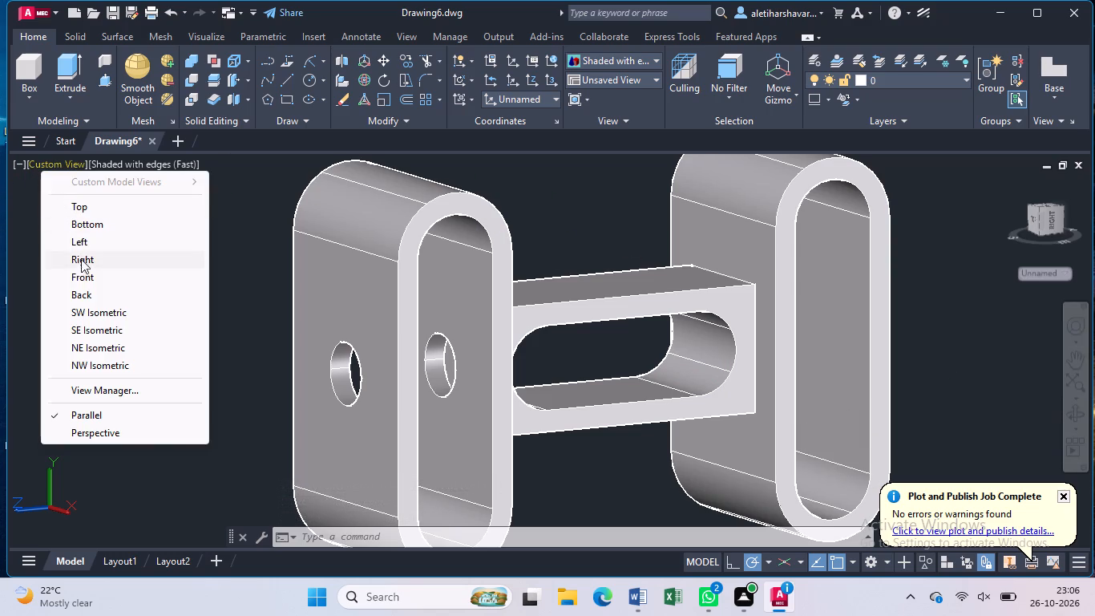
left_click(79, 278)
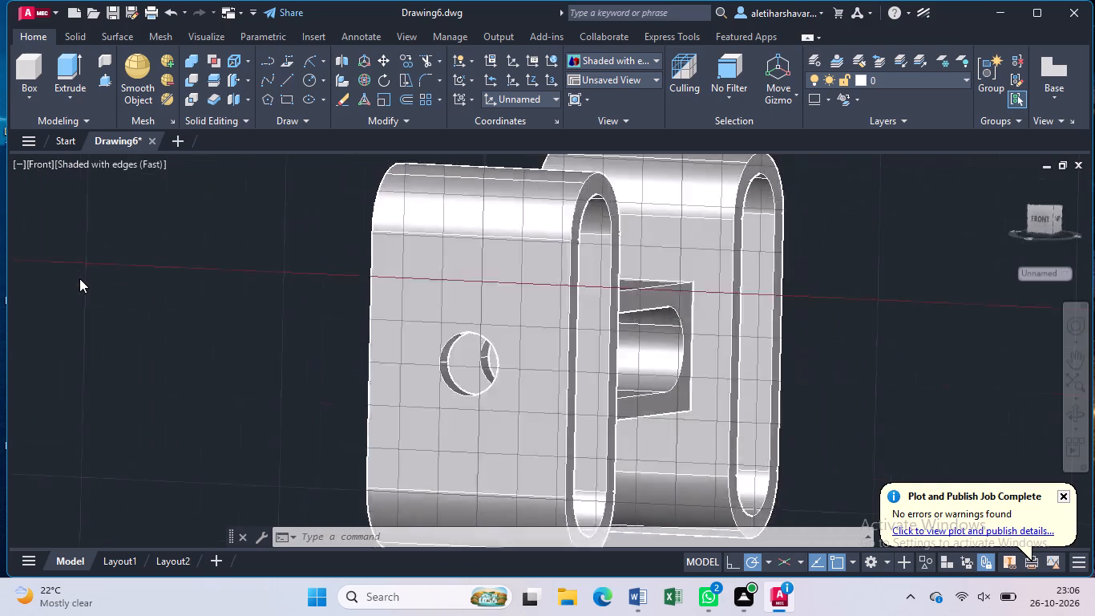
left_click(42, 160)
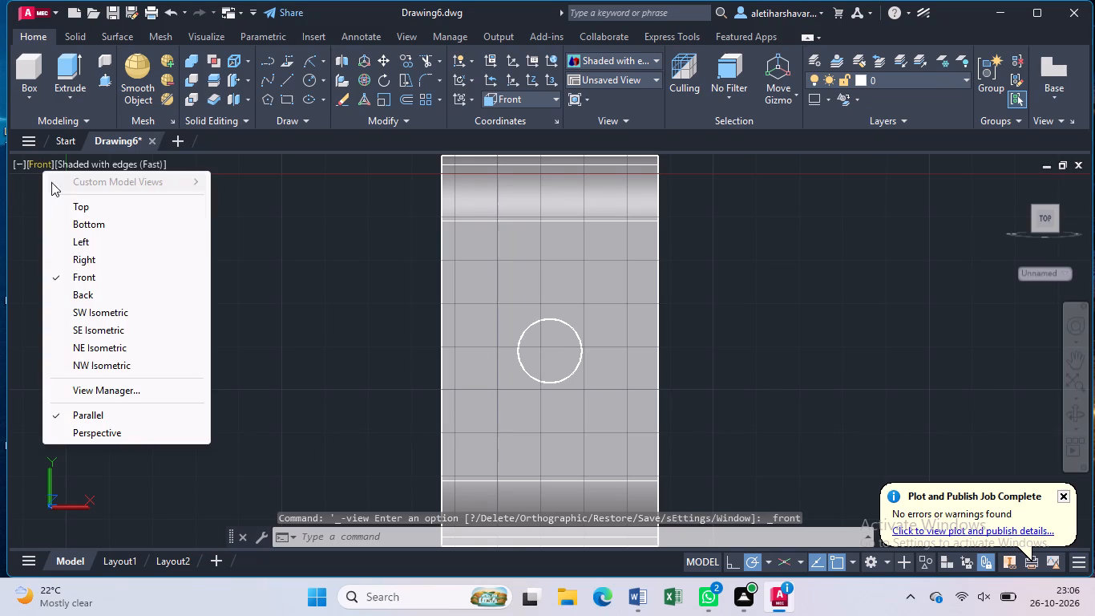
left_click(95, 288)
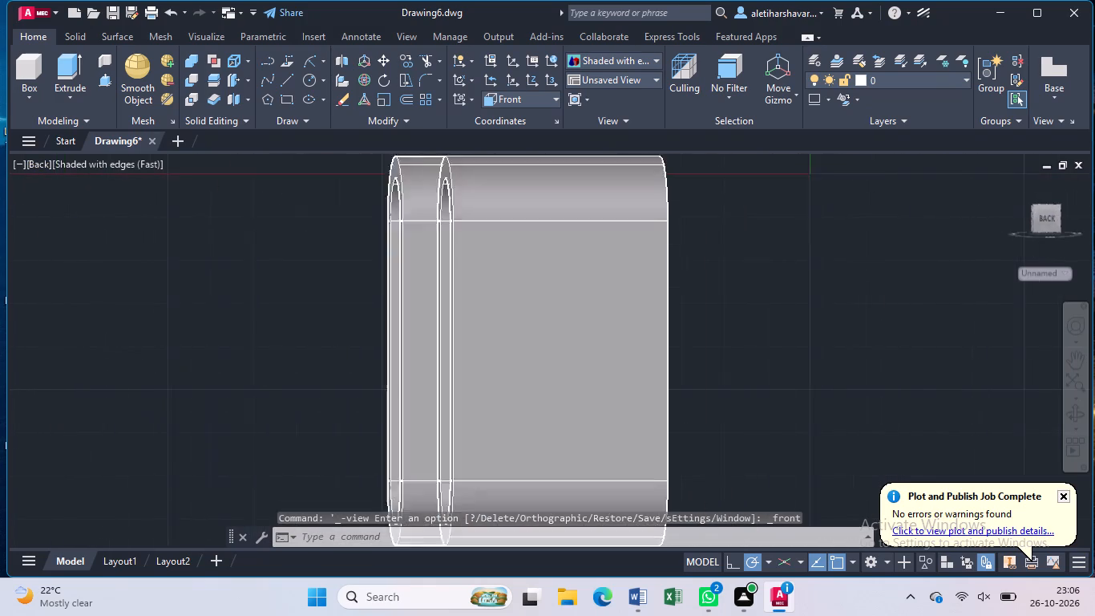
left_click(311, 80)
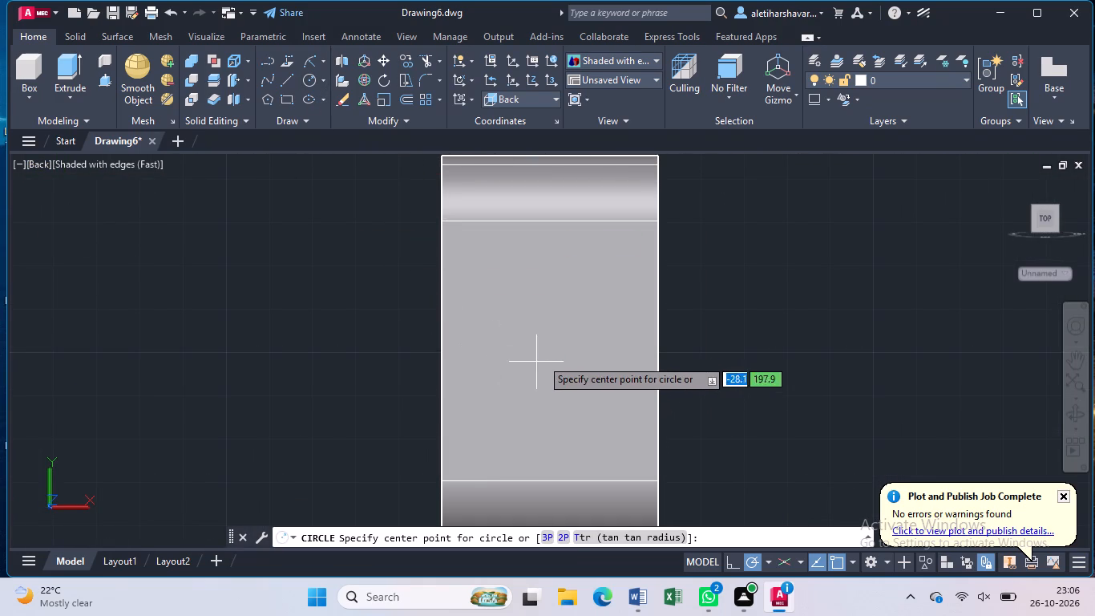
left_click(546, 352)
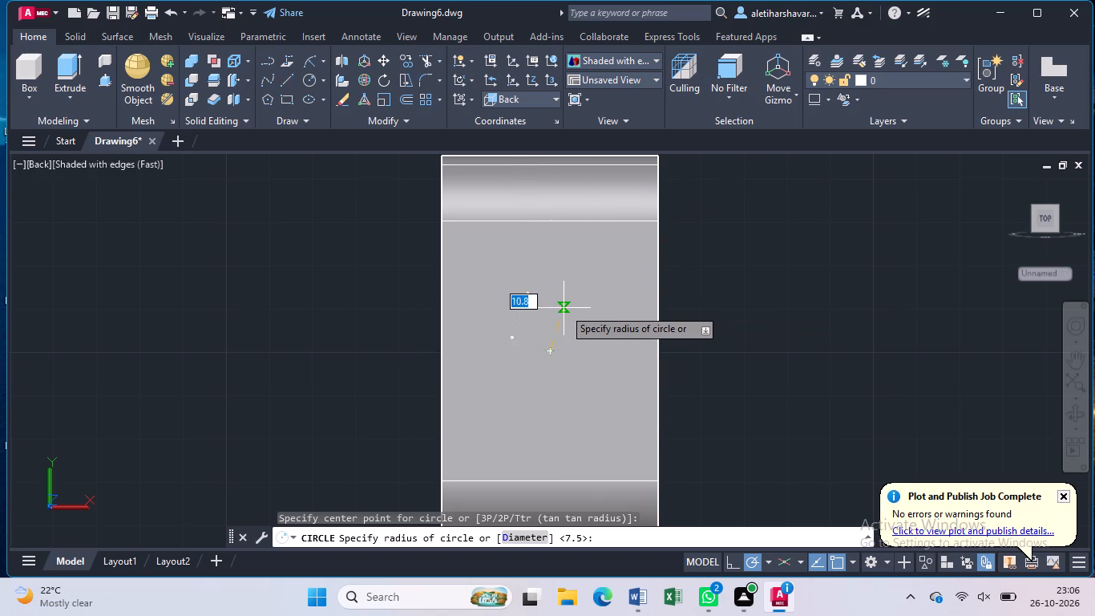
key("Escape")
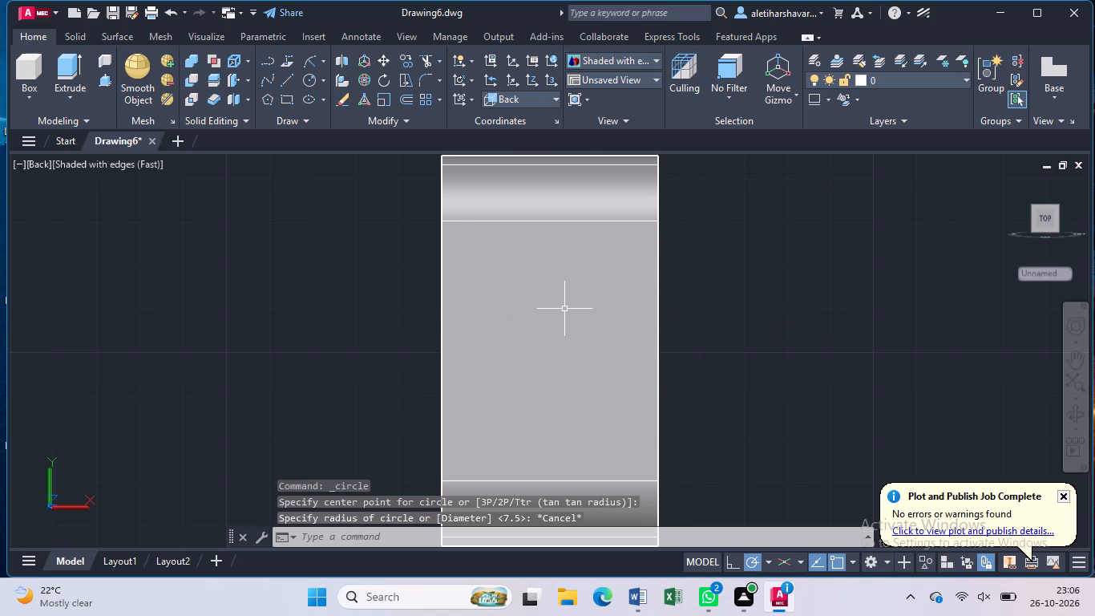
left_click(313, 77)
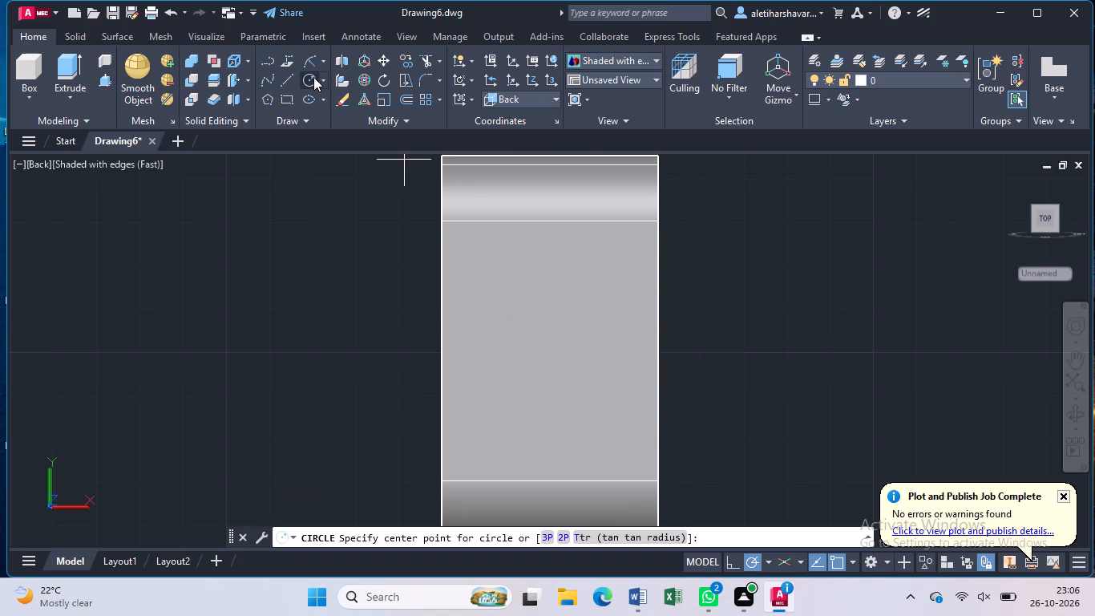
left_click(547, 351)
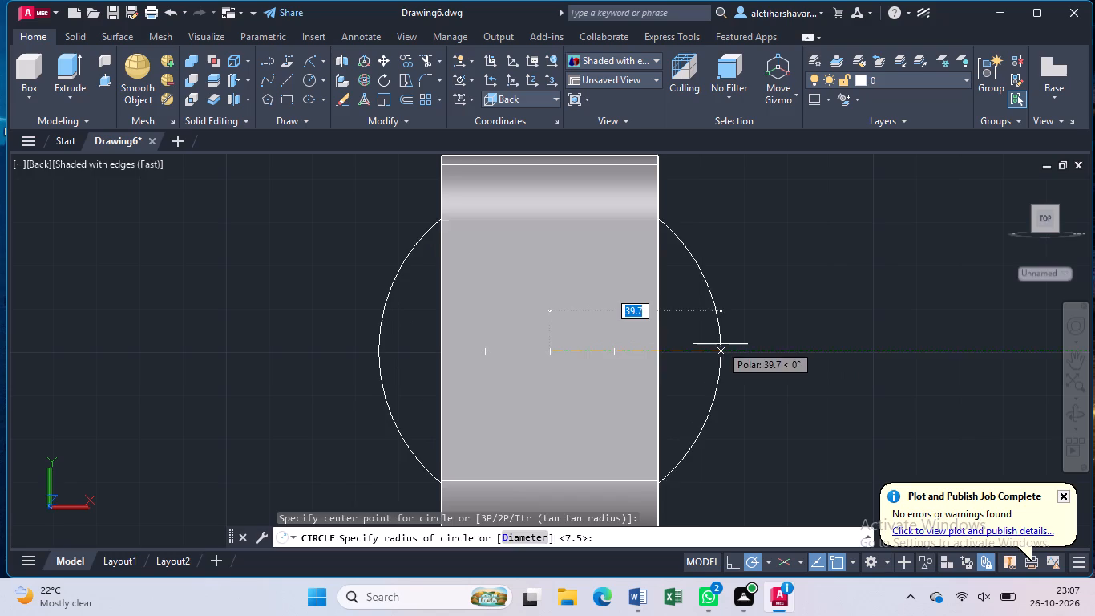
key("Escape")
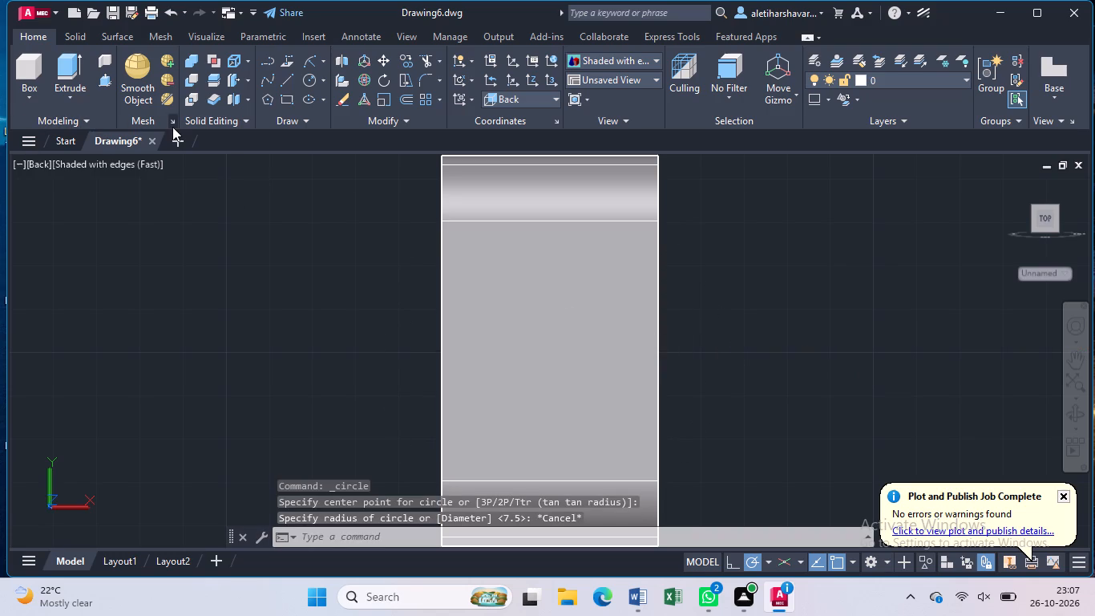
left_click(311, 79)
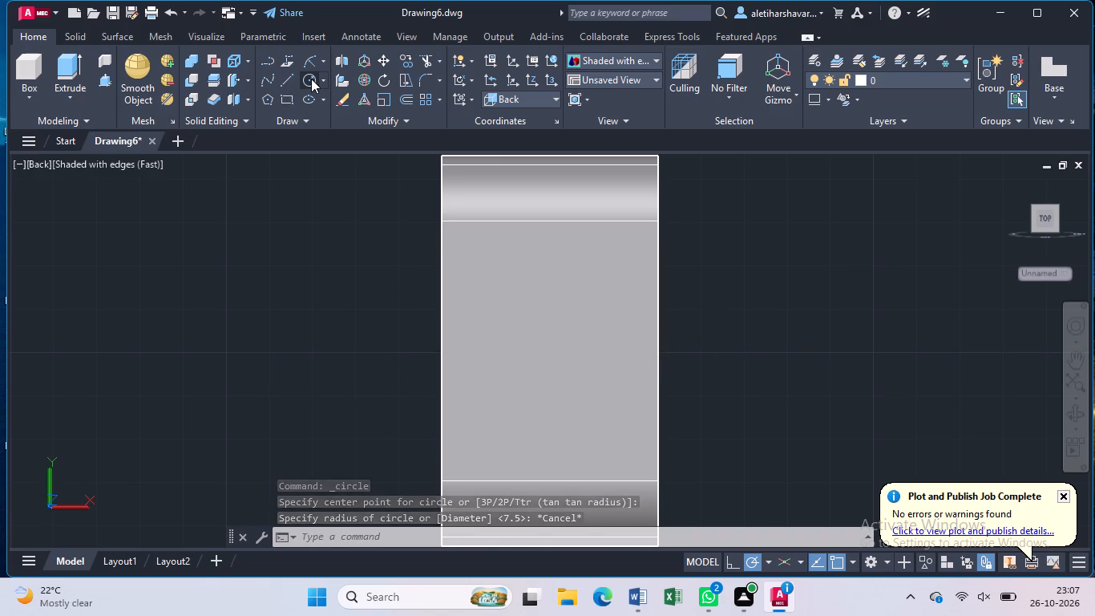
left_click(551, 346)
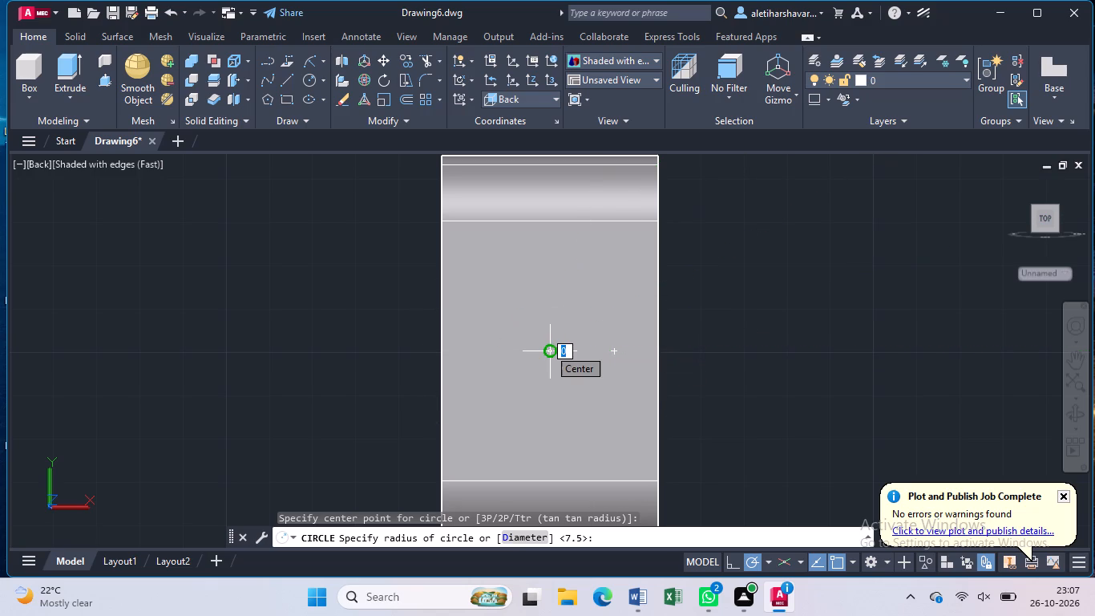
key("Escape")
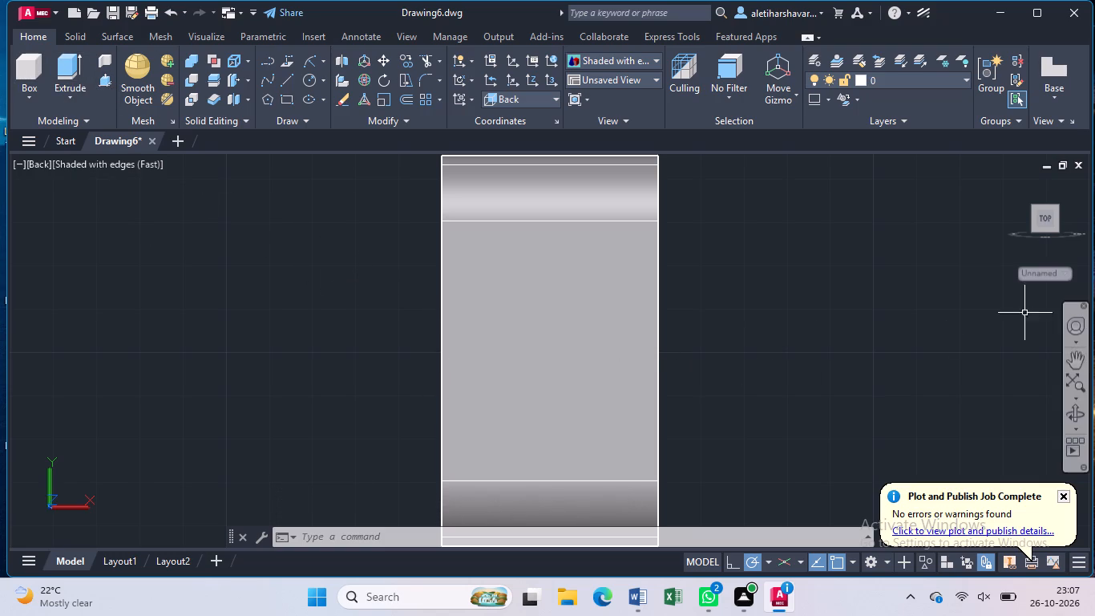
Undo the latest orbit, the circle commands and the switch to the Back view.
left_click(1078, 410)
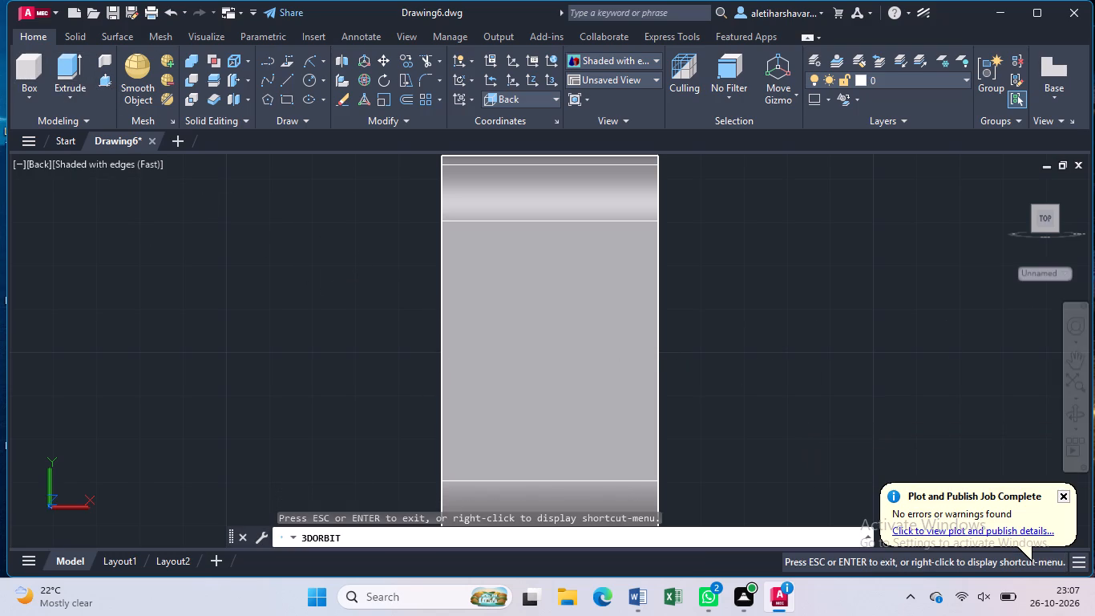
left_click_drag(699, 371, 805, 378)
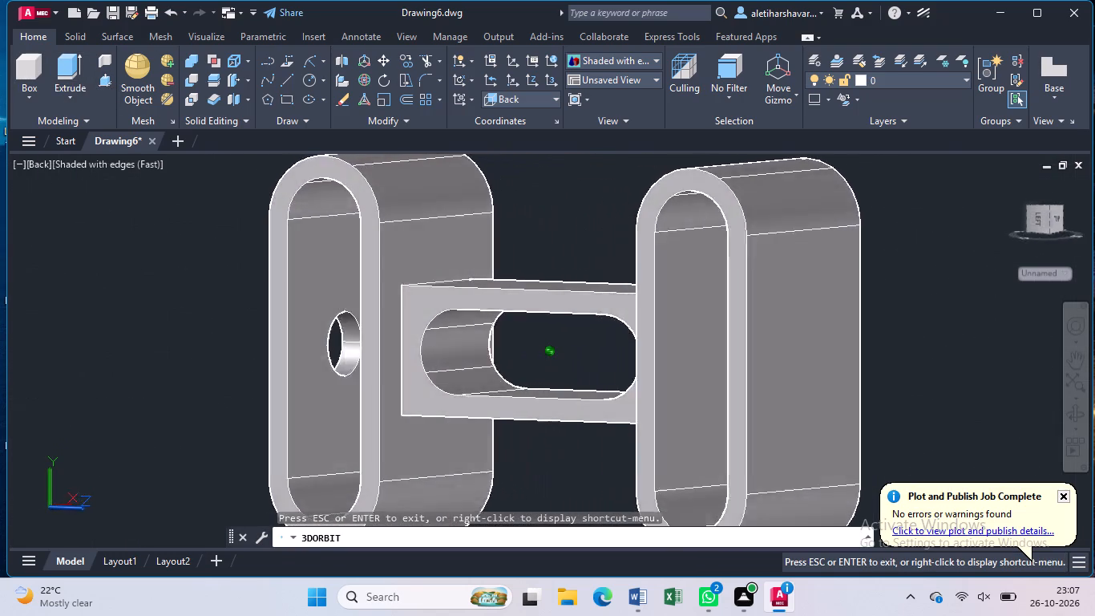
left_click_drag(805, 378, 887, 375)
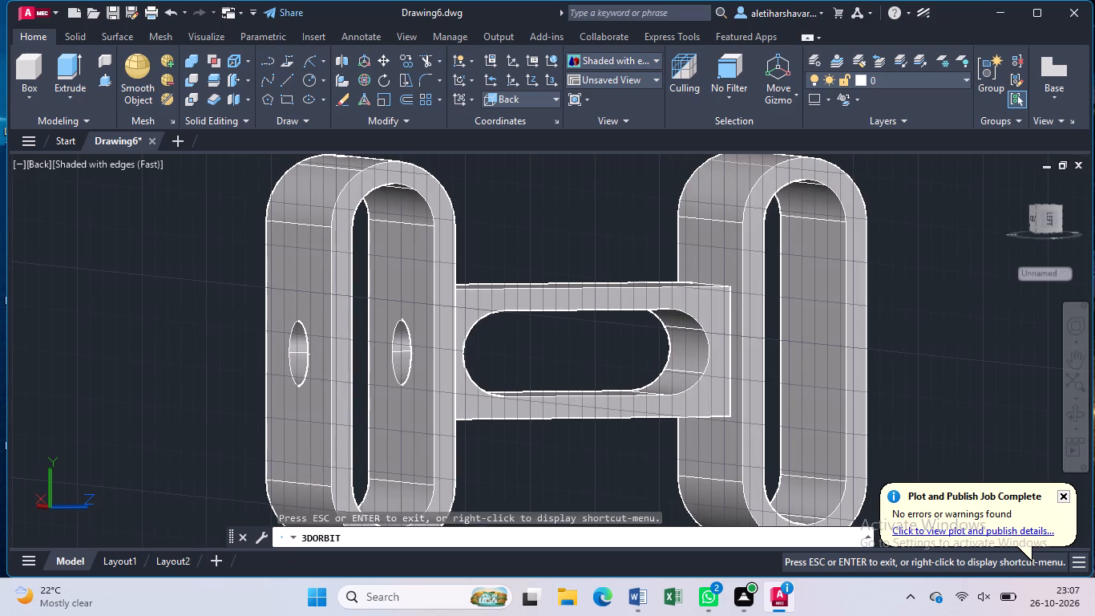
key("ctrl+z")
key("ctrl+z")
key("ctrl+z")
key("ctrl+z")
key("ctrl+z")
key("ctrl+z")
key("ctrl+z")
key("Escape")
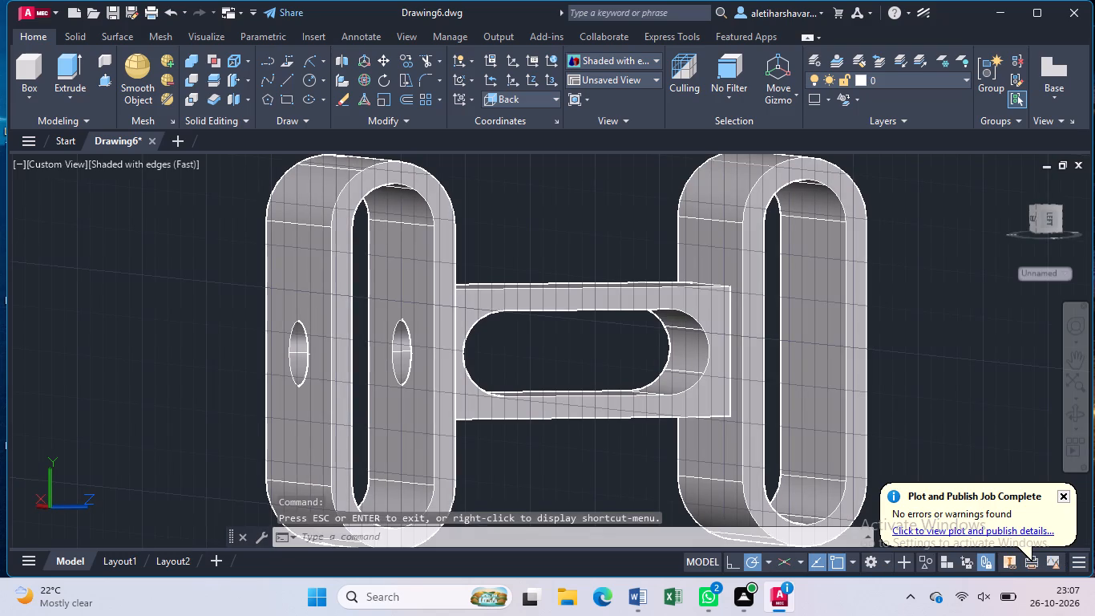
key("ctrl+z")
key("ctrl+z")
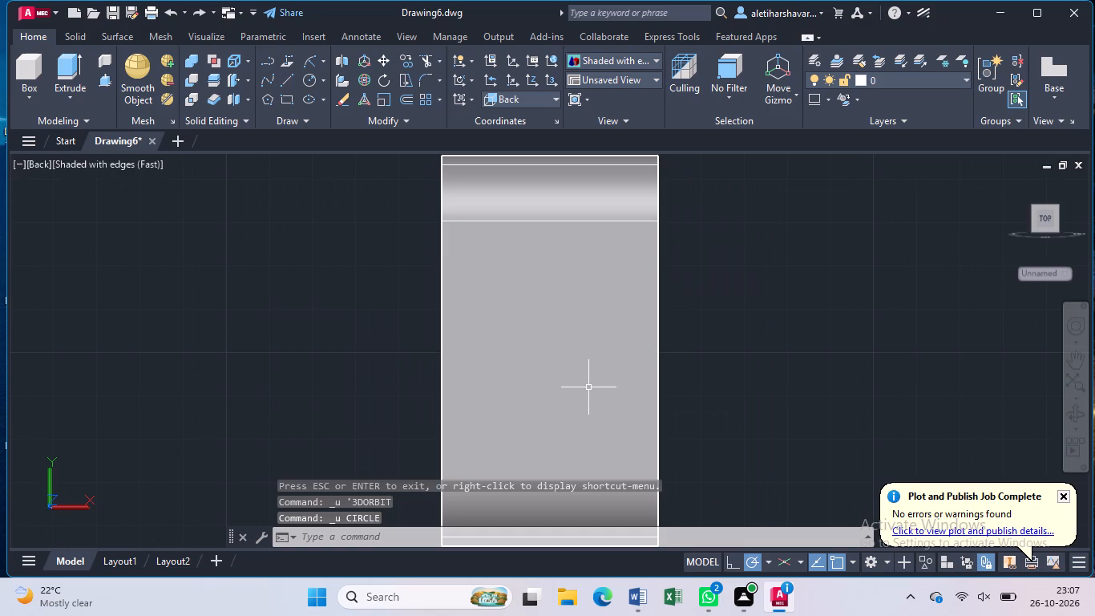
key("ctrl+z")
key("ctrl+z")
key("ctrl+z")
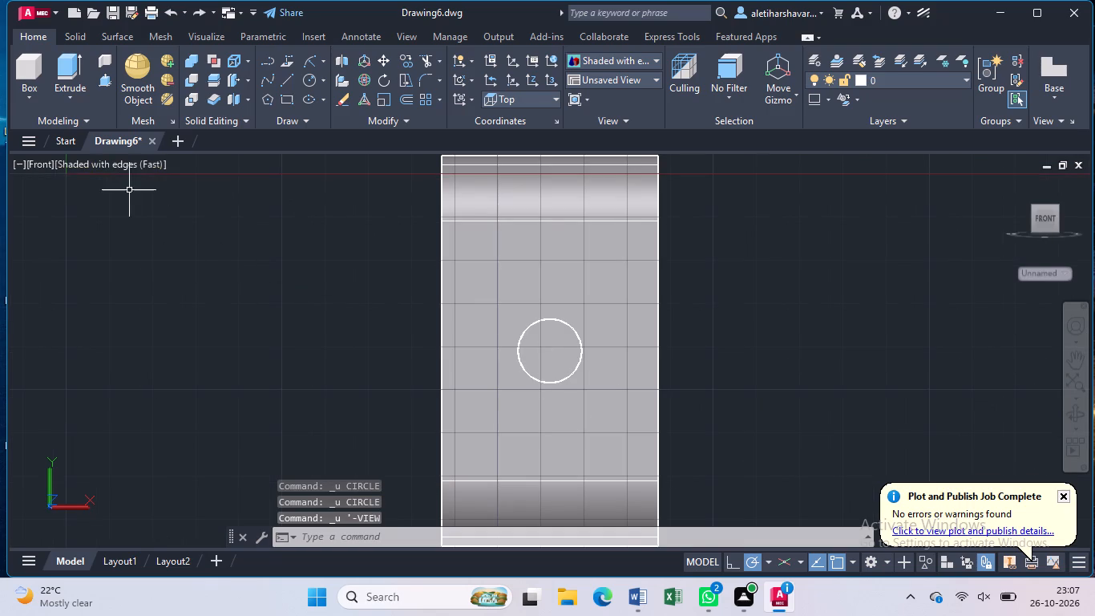
Press-pull the circular area at the first upright's inner wall about 122 mm toward the second upright, cutting the hole through the web.
left_click(1077, 411)
left_click_drag(851, 365, 789, 387)
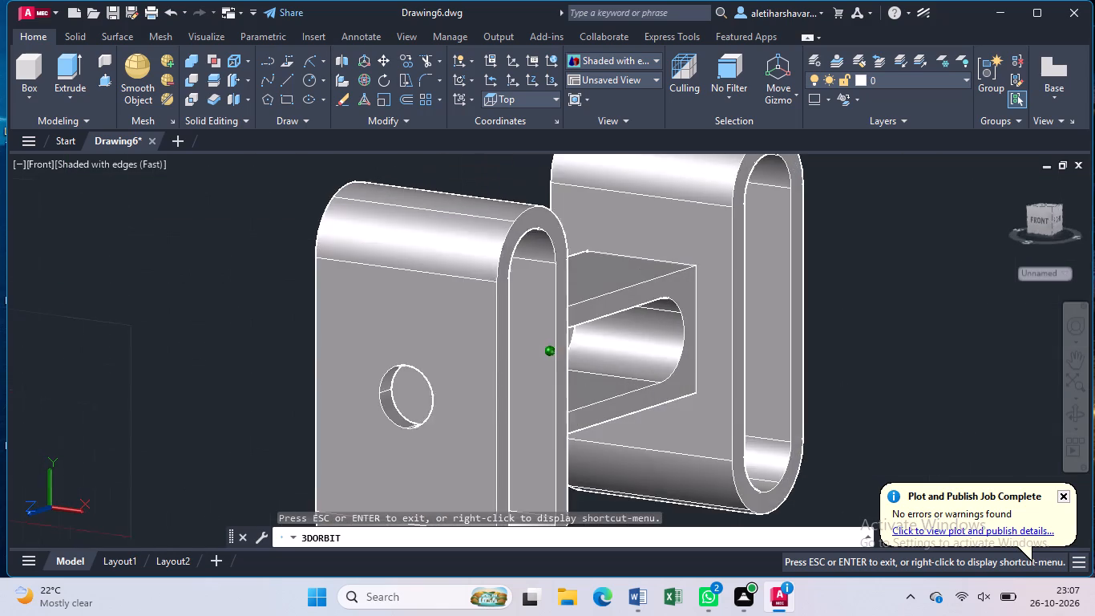
left_click_drag(789, 387, 743, 370)
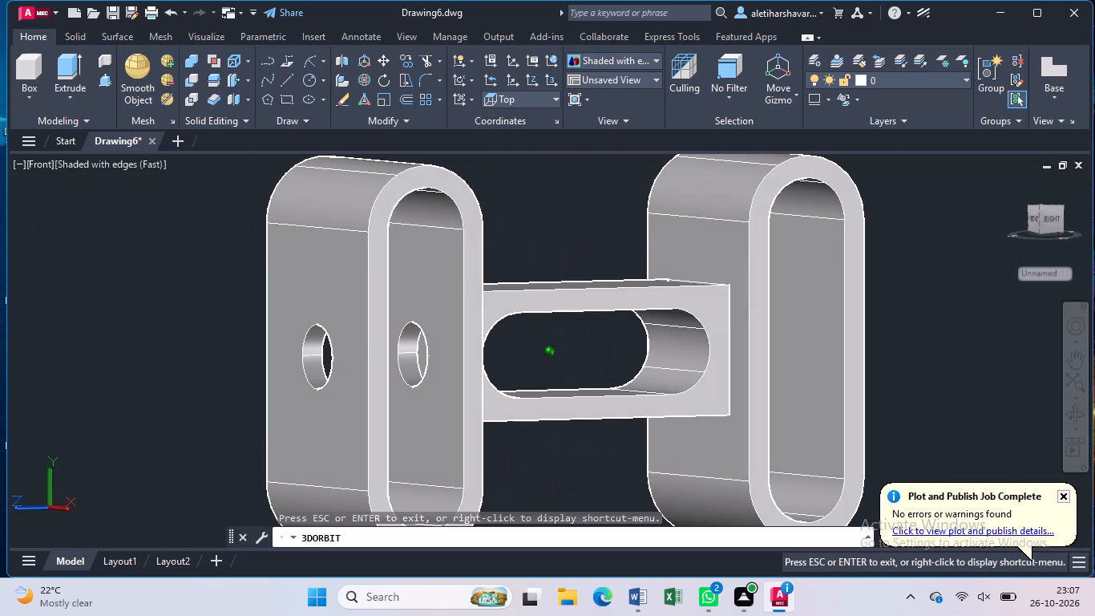
left_click_drag(743, 370, 737, 380)
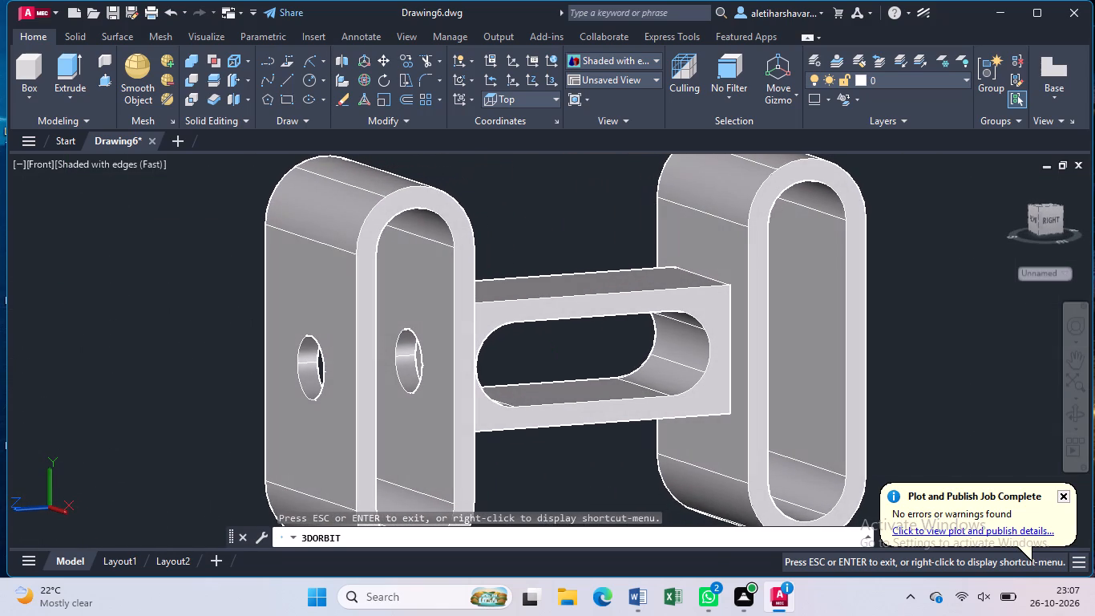
left_click(103, 82)
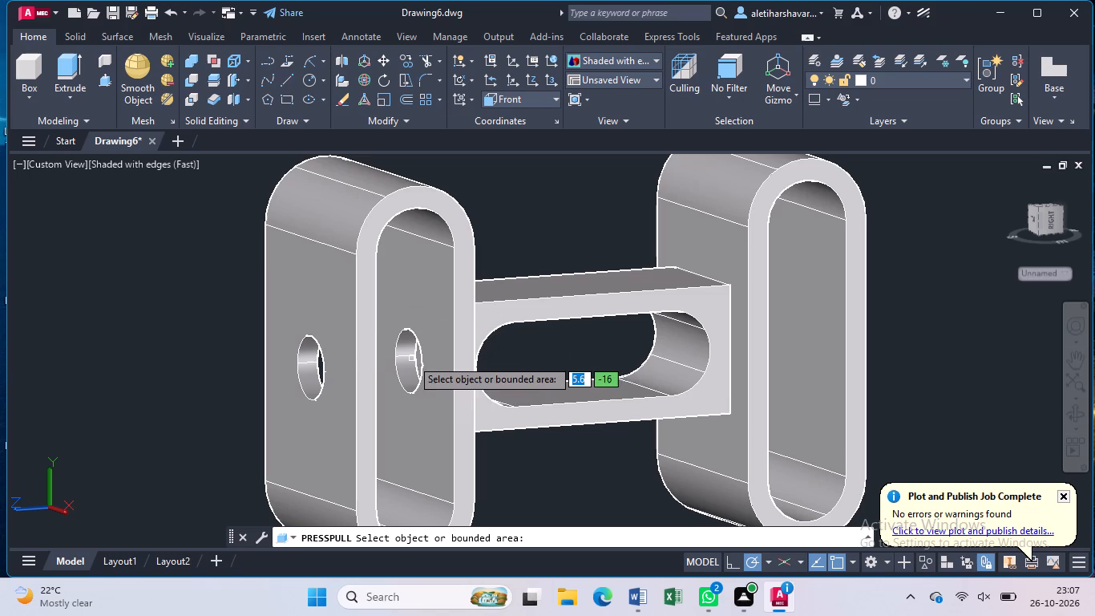
left_click(415, 361)
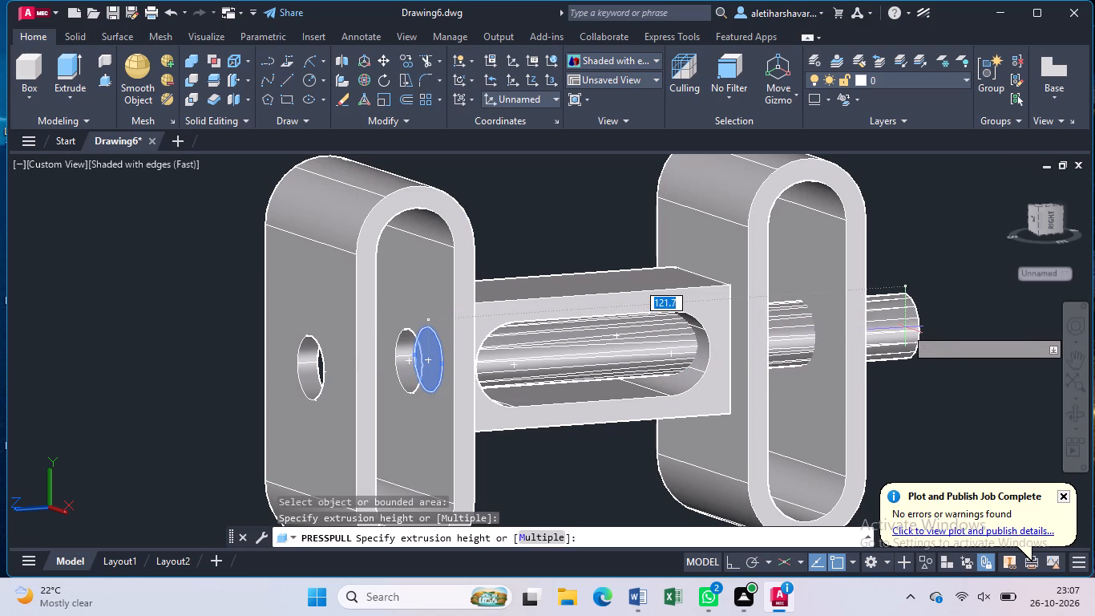
left_click(905, 328)
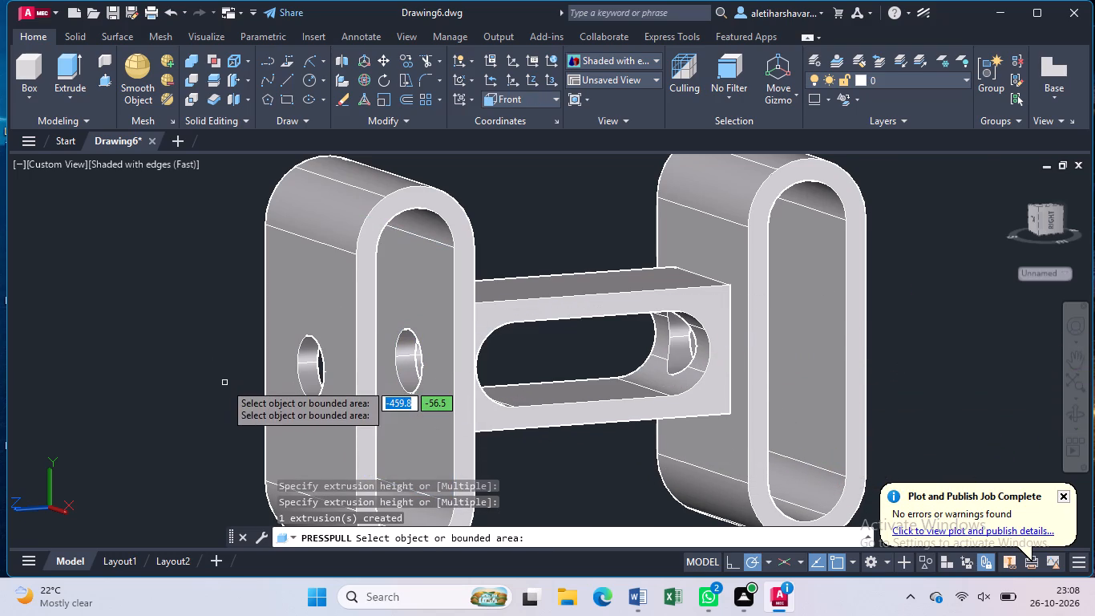
key("Escape")
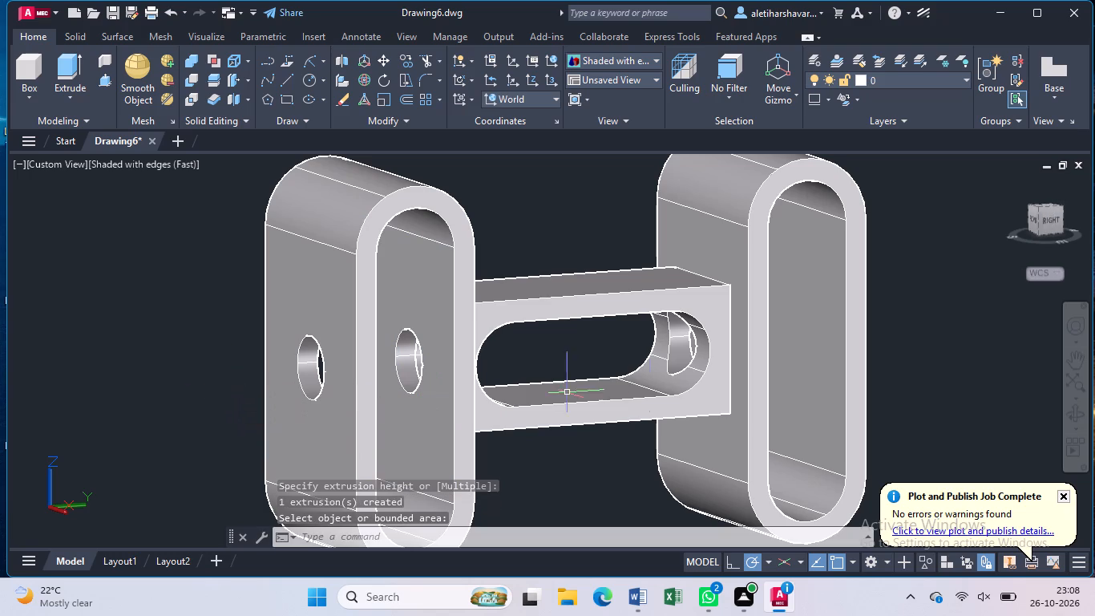
Press-pull the circular area at the web's far end about 57 mm outward, cutting the round hole through both walls of the second upright.
left_click(1075, 415)
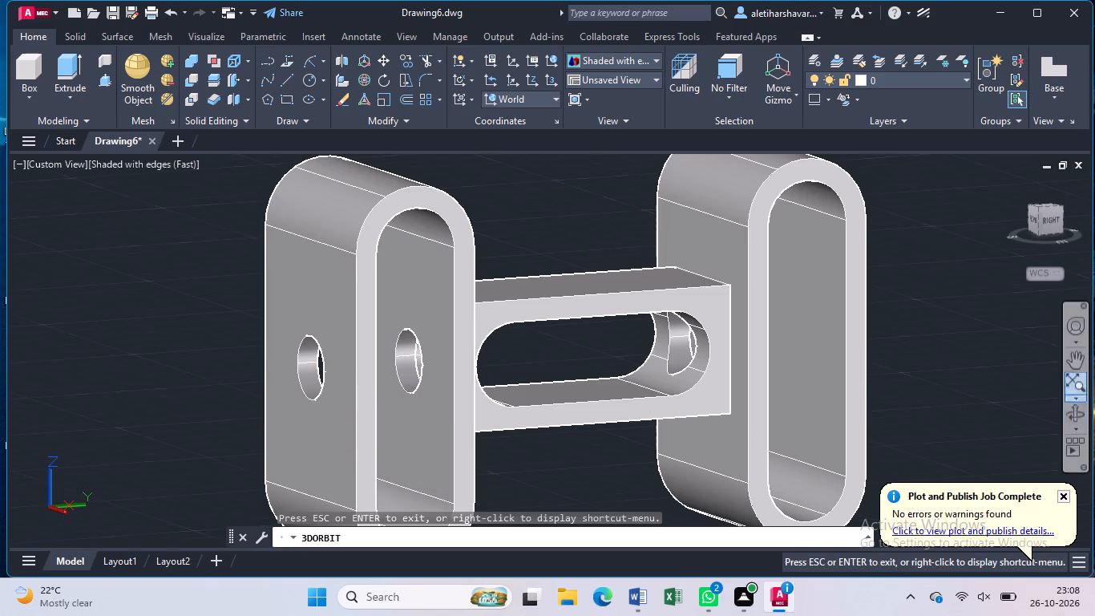
left_click_drag(965, 373, 810, 373)
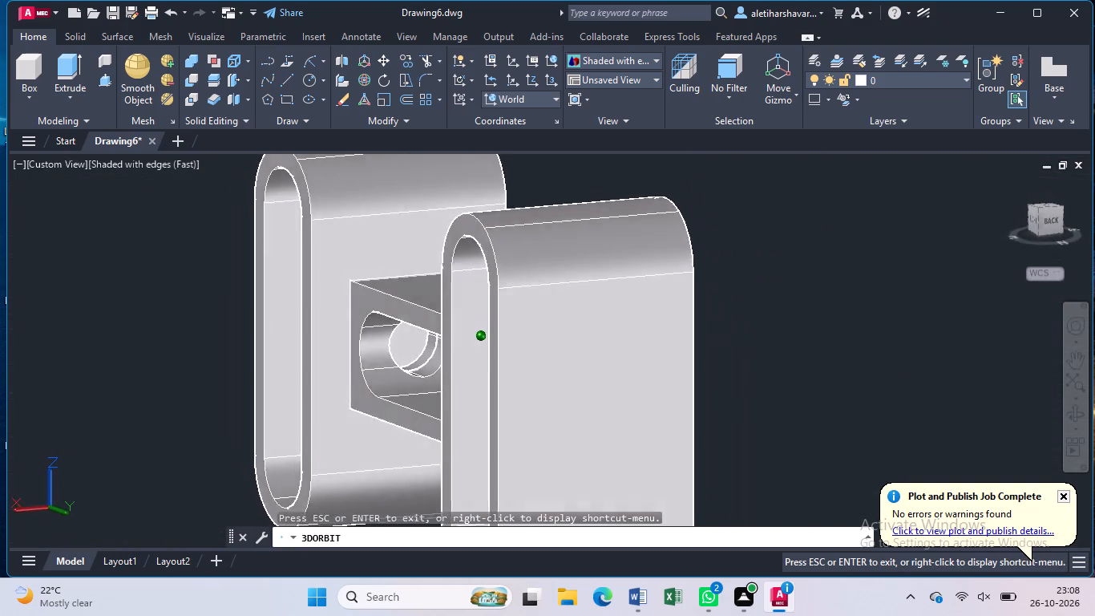
left_click_drag(810, 373, 946, 405)
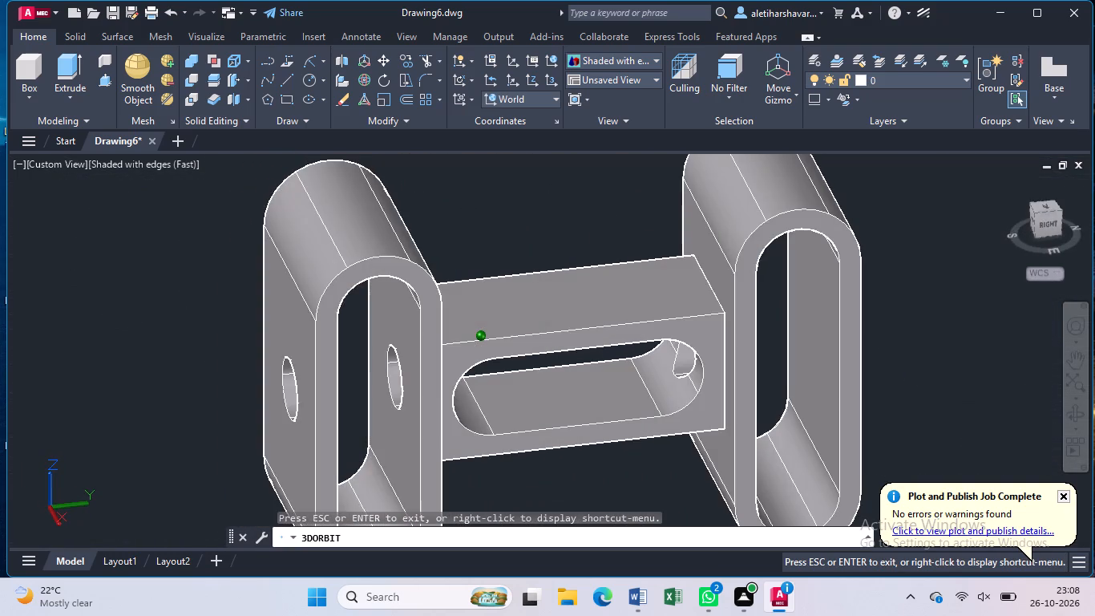
left_click_drag(946, 405, 1094, 377)
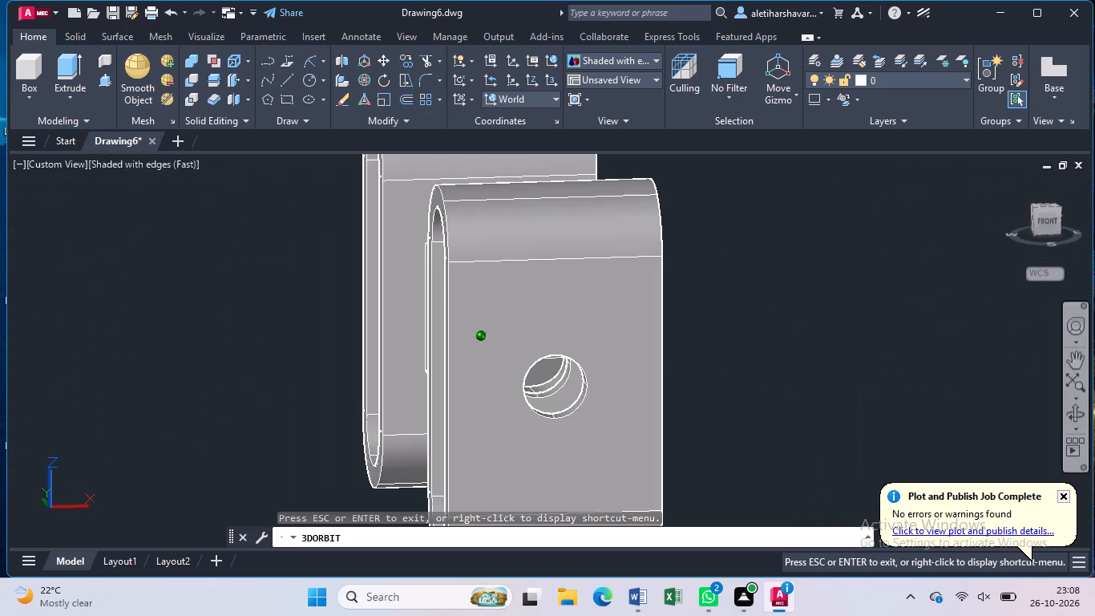
left_click_drag(1094, 377, 969, 380)
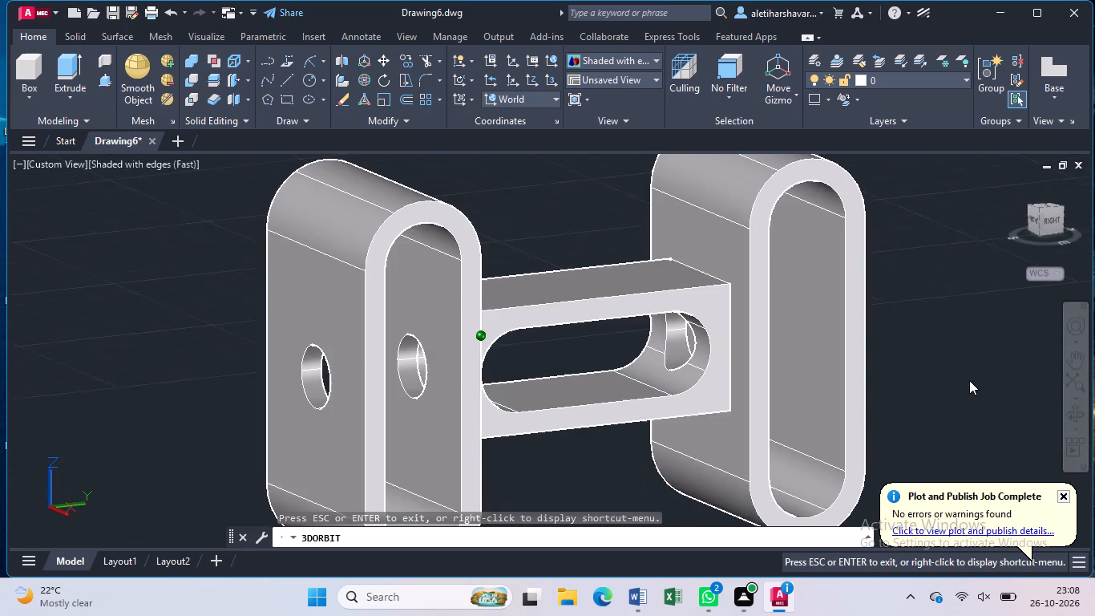
left_click_drag(969, 380, 969, 381)
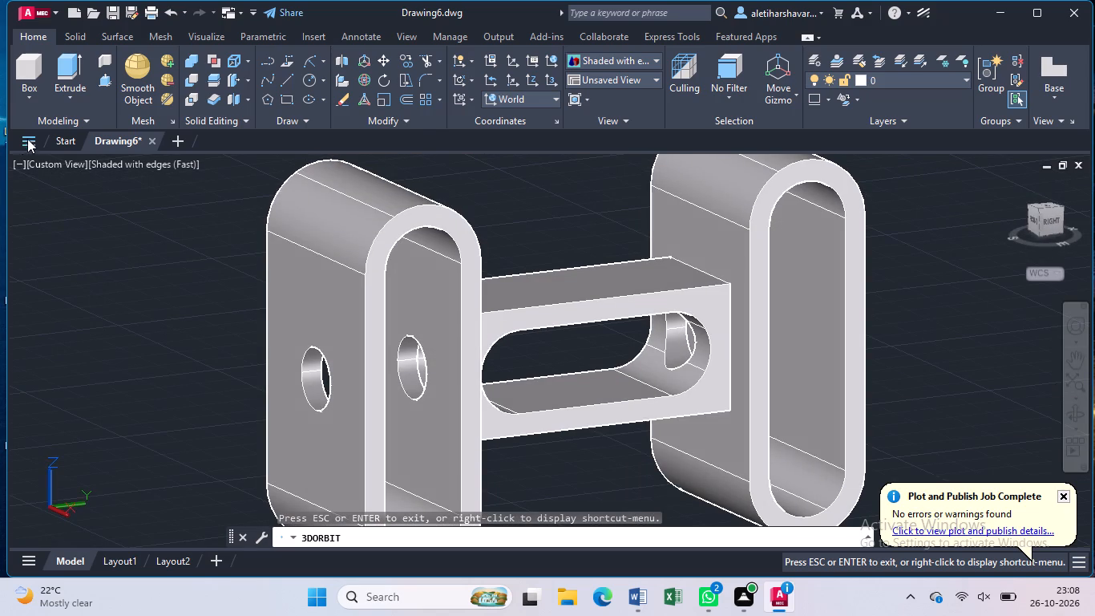
left_click(97, 83)
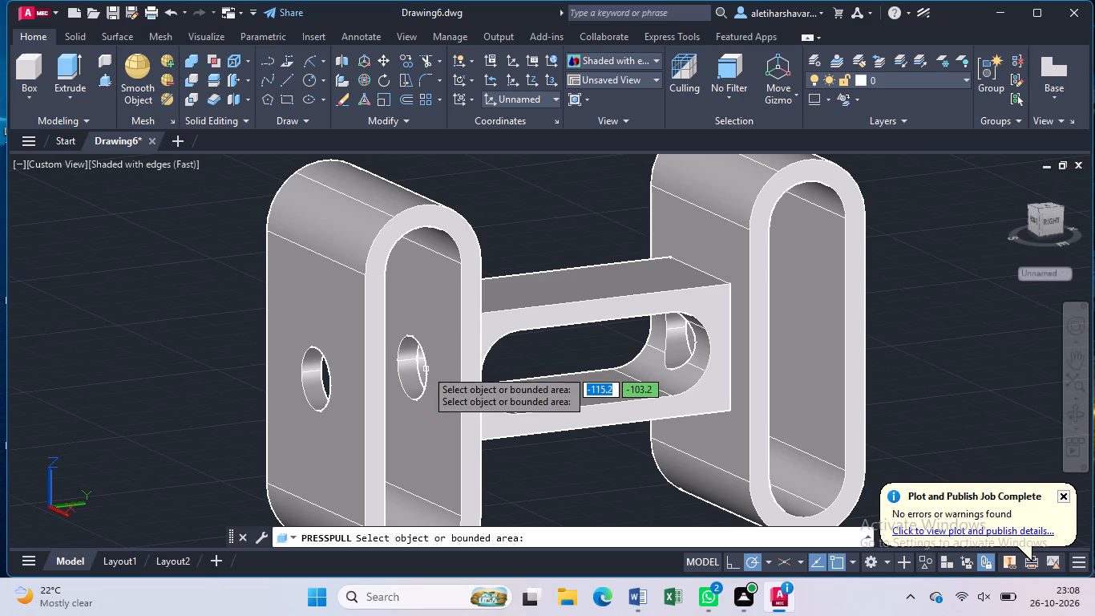
left_click(705, 338)
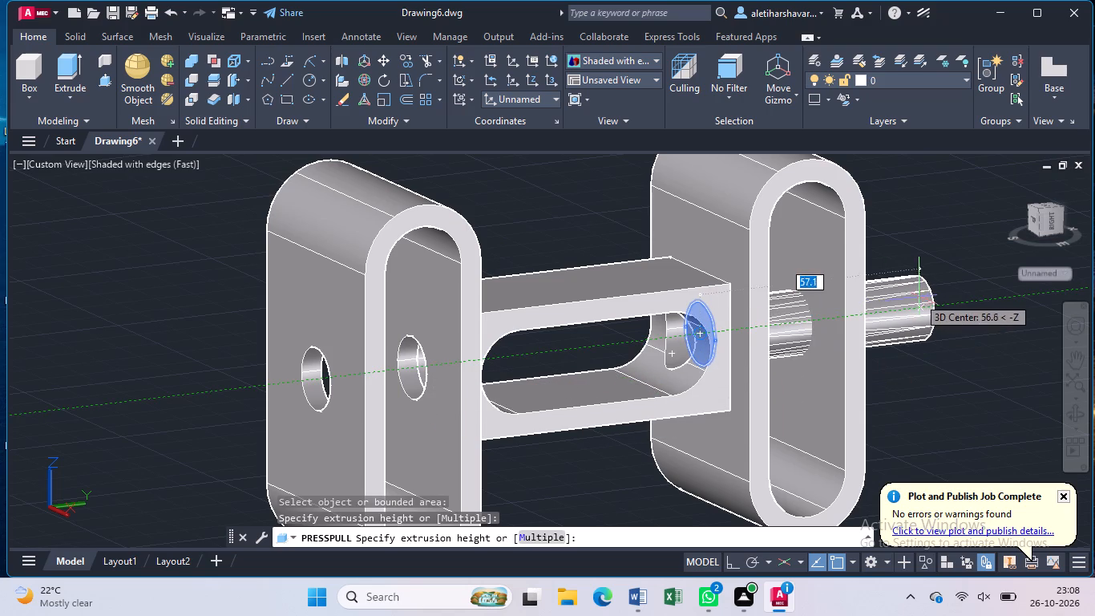
left_click(929, 297)
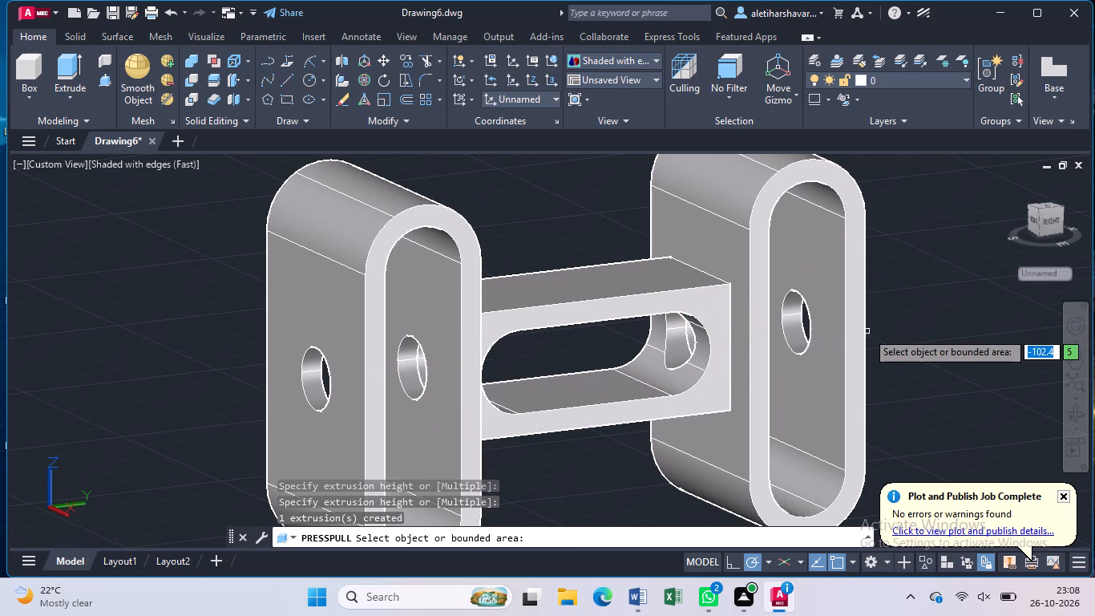
key("Escape")
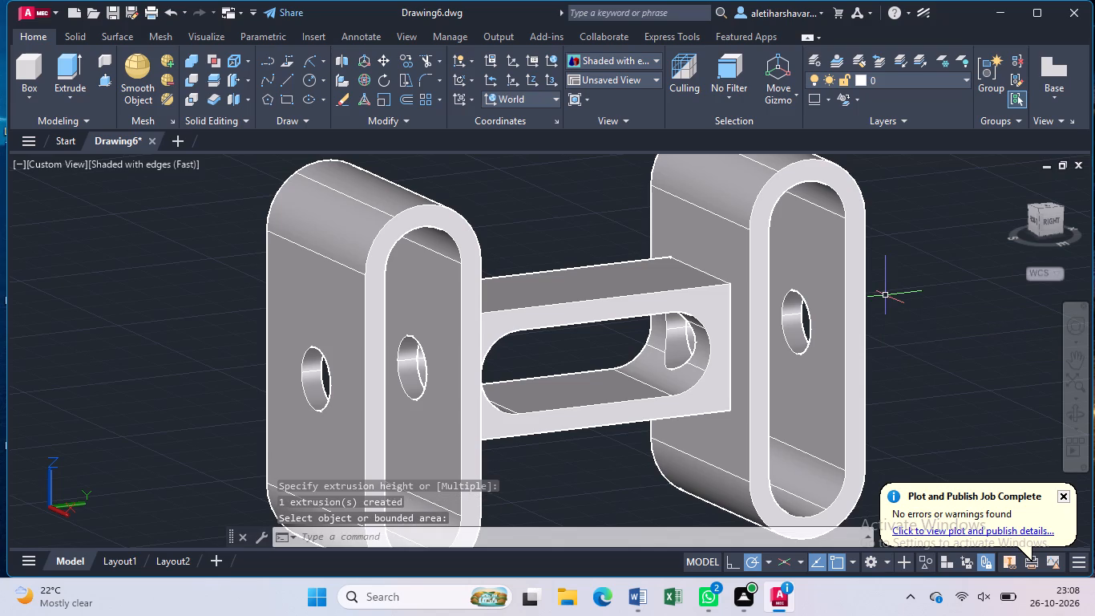
Examine the whole part from several sides to check the lengthwise hole through both uprights and the web.
scroll(885, 295, "down", 1)
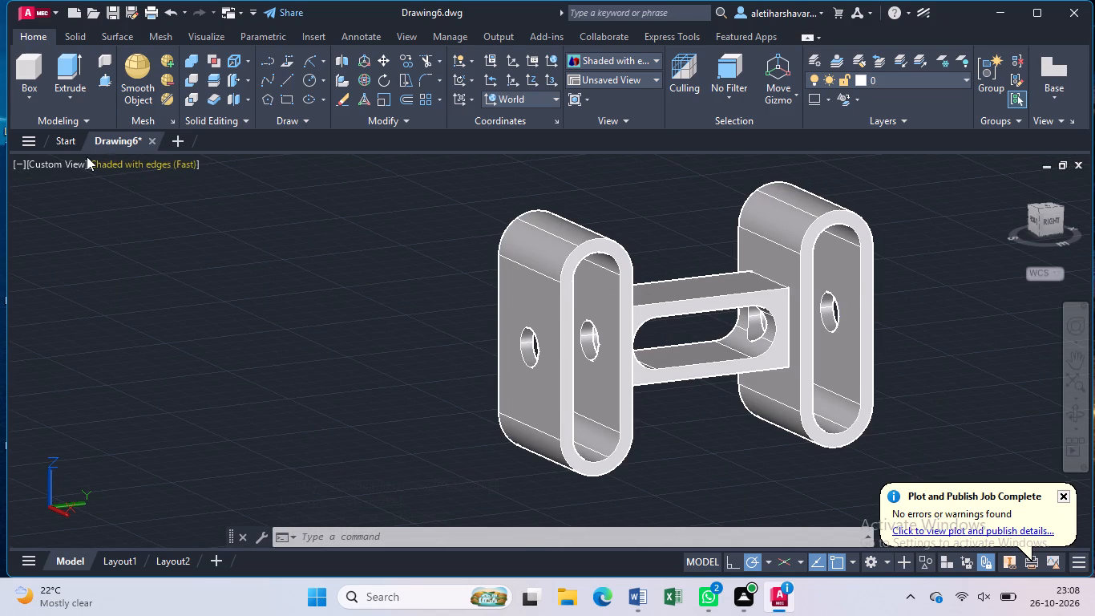
left_click(1079, 418)
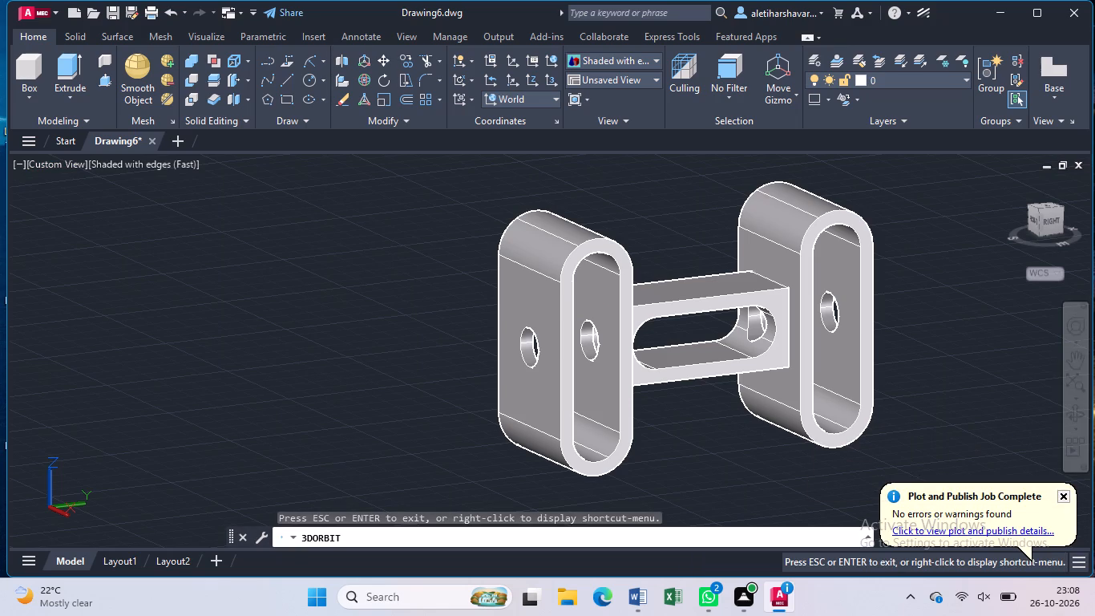
left_click_drag(993, 376, 837, 372)
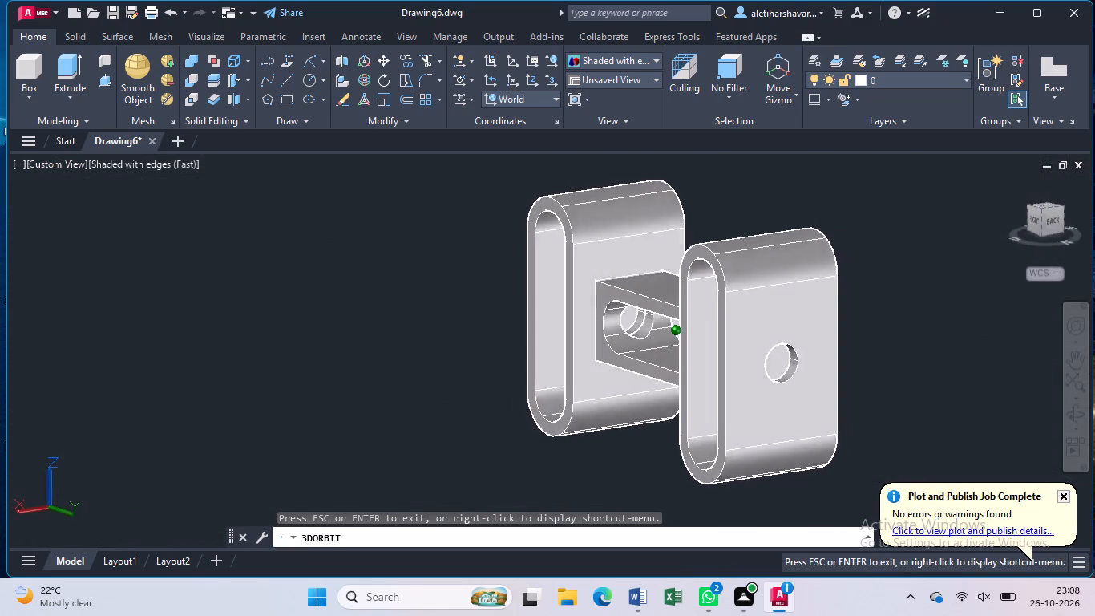
left_click_drag(837, 372, 718, 342)
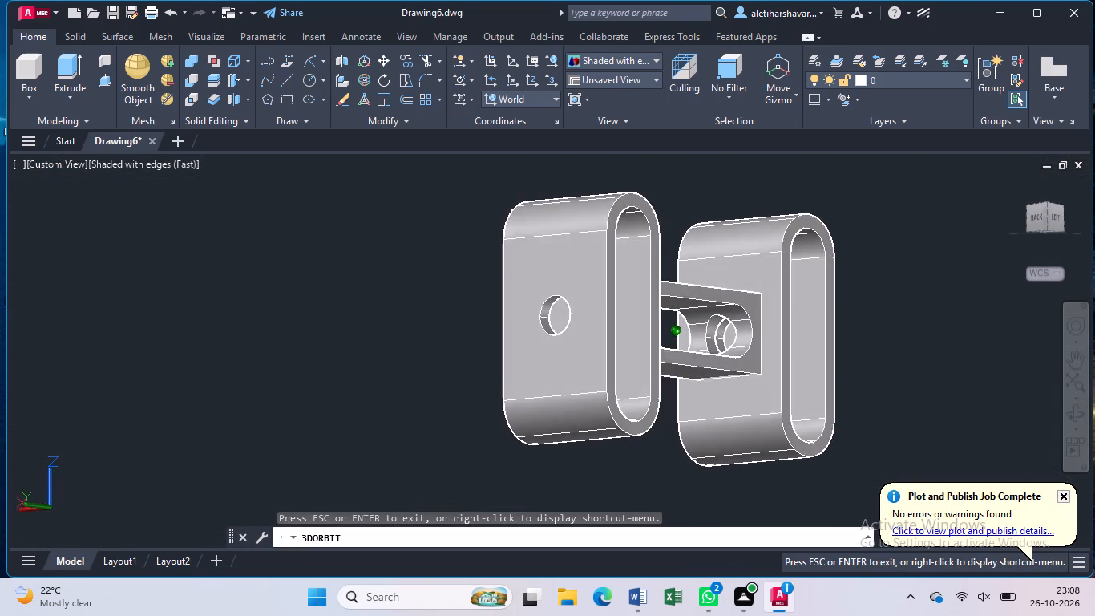
left_click_drag(718, 342, 644, 360)
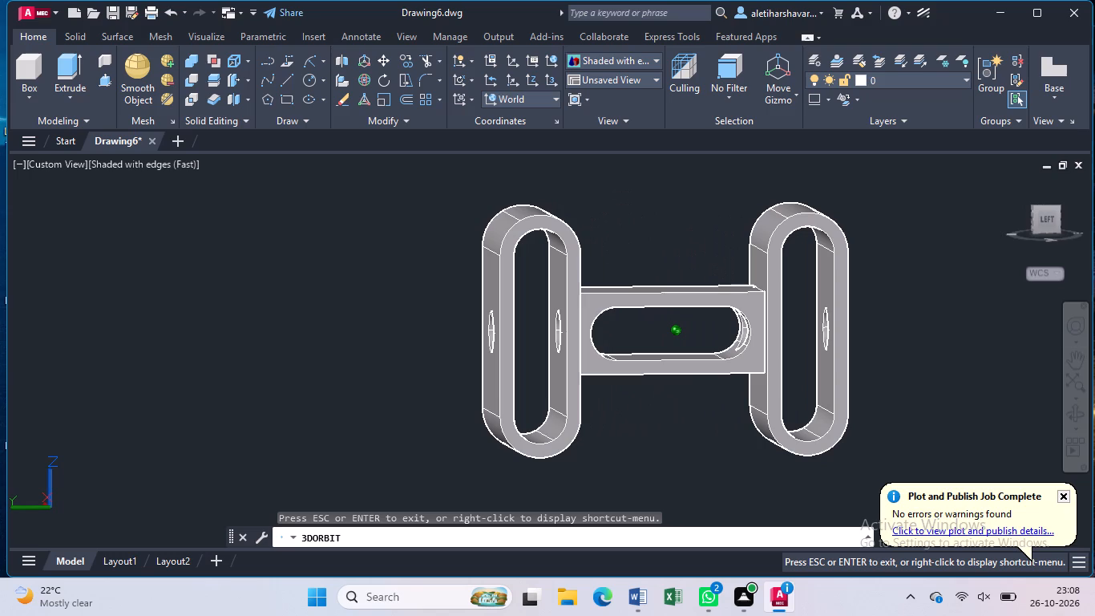
left_click_drag(644, 360, 600, 362)
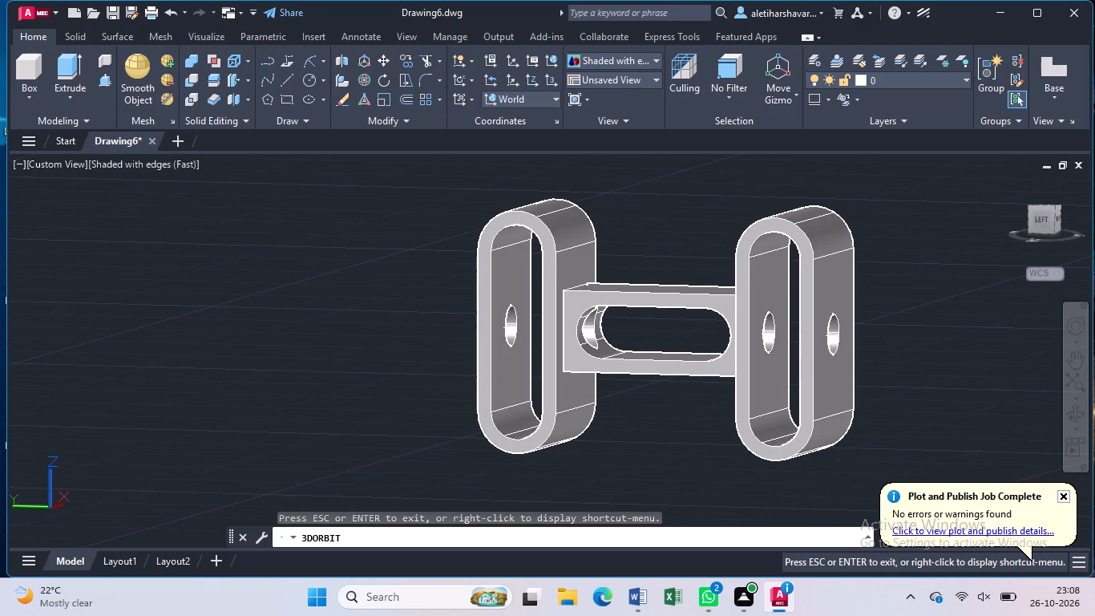
key("Escape")
Set the Right view, switch to SW Isometric, and frame the whole part.
left_click(54, 170)
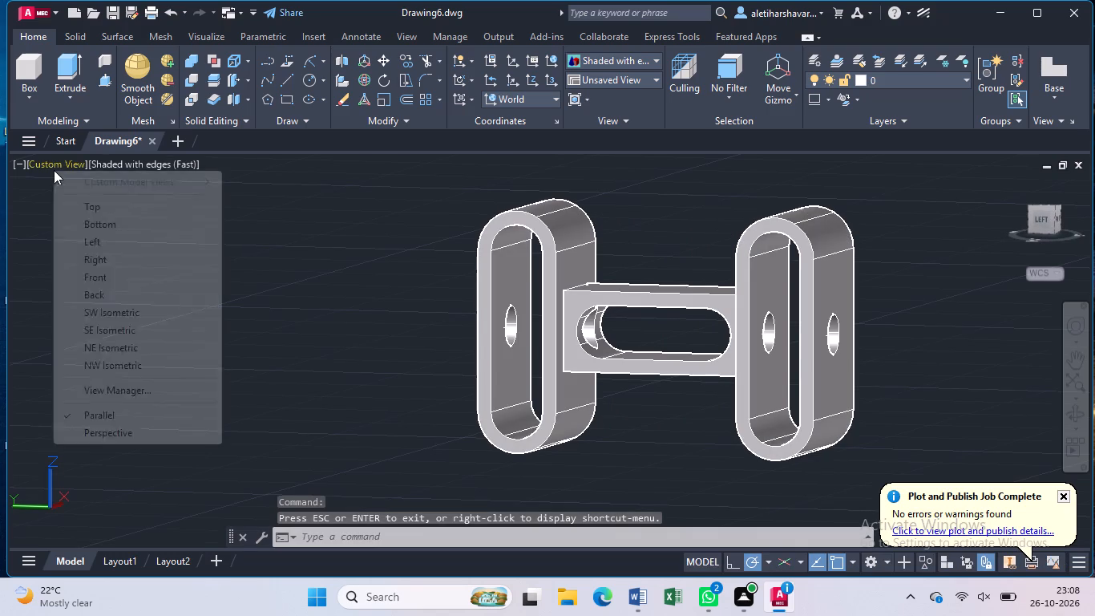
left_click(121, 253)
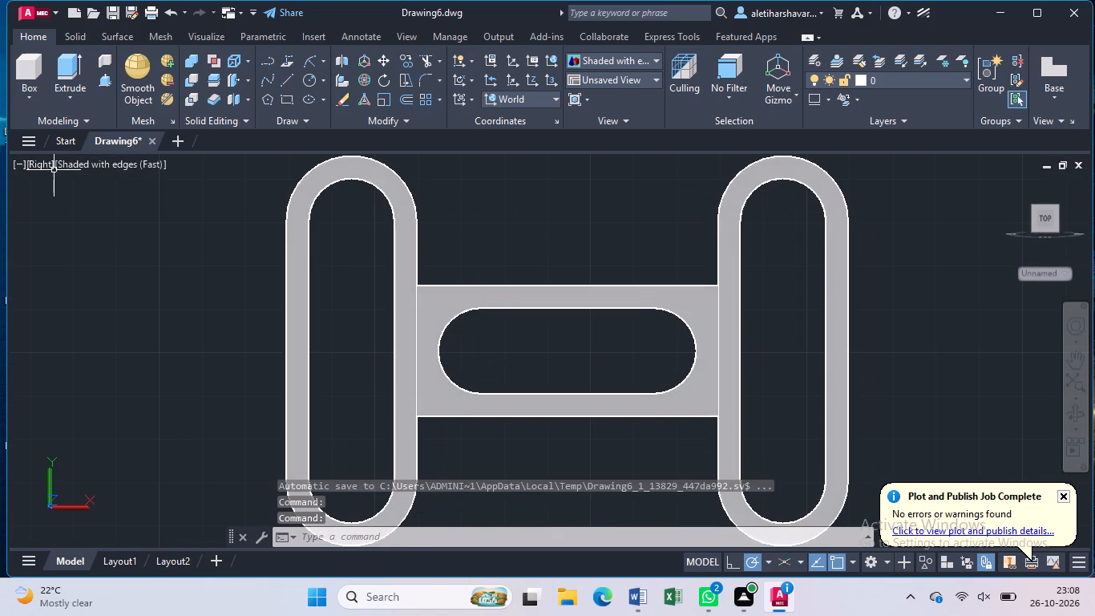
left_click(42, 166)
left_click(92, 310)
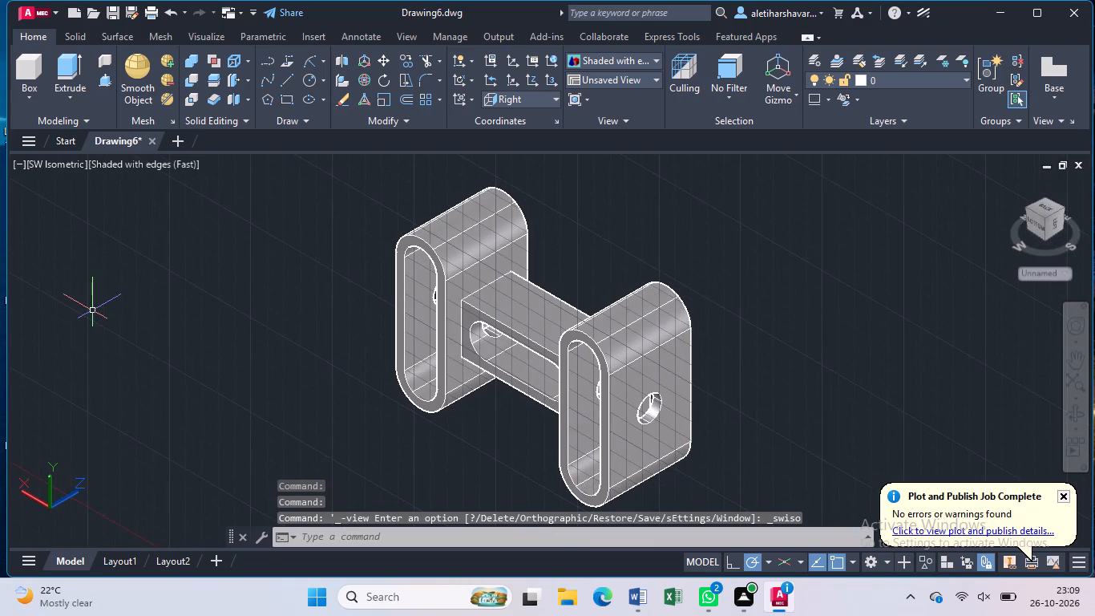
scroll(452, 403, "down", 1)
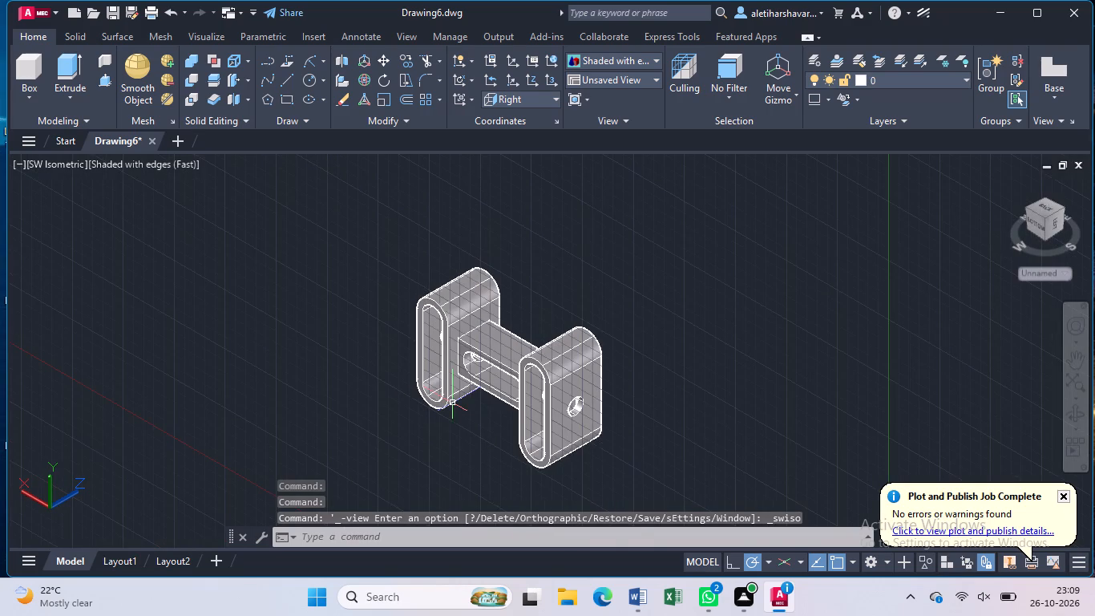
middle_click_drag(452, 403, 454, 382)
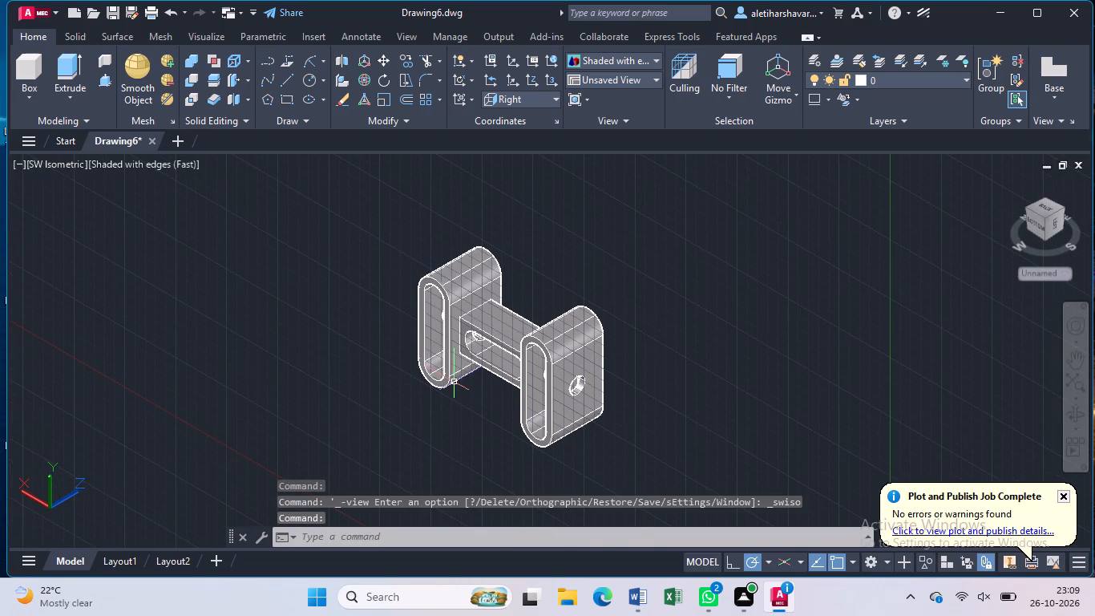
scroll(454, 382, "up", 1)
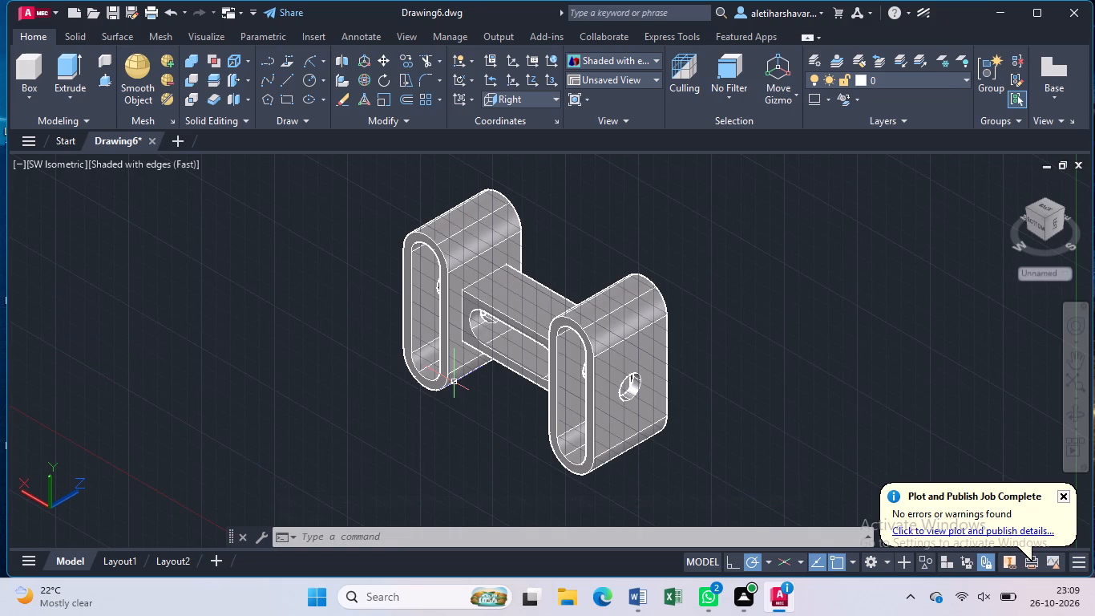
Save the drawing in the Documents folder as Double Oval Lug Spacer.
key("ctrl+s")
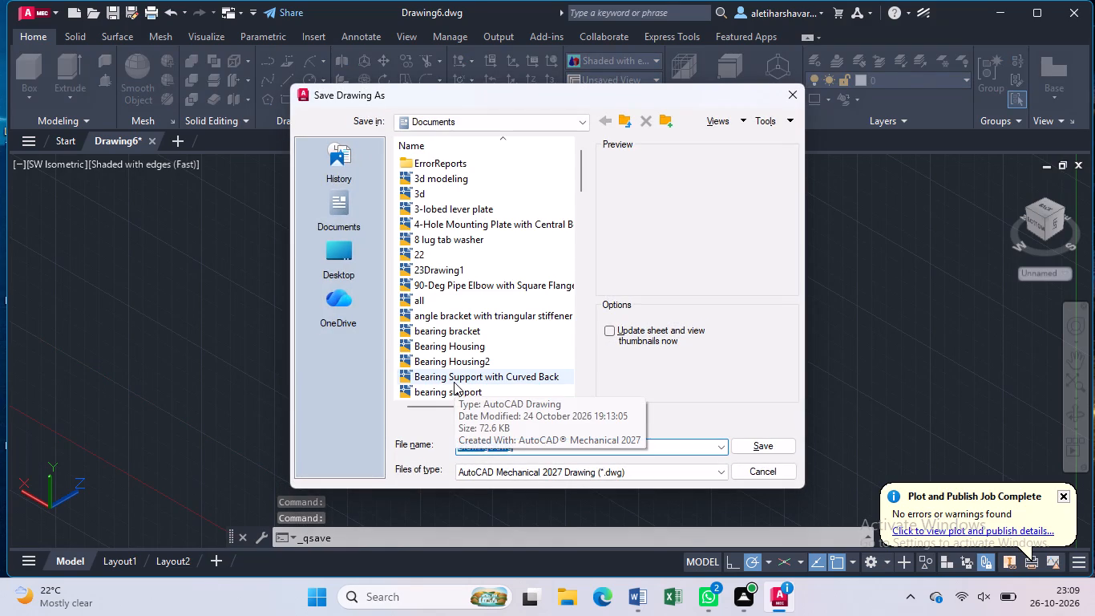
key("BackSpace")
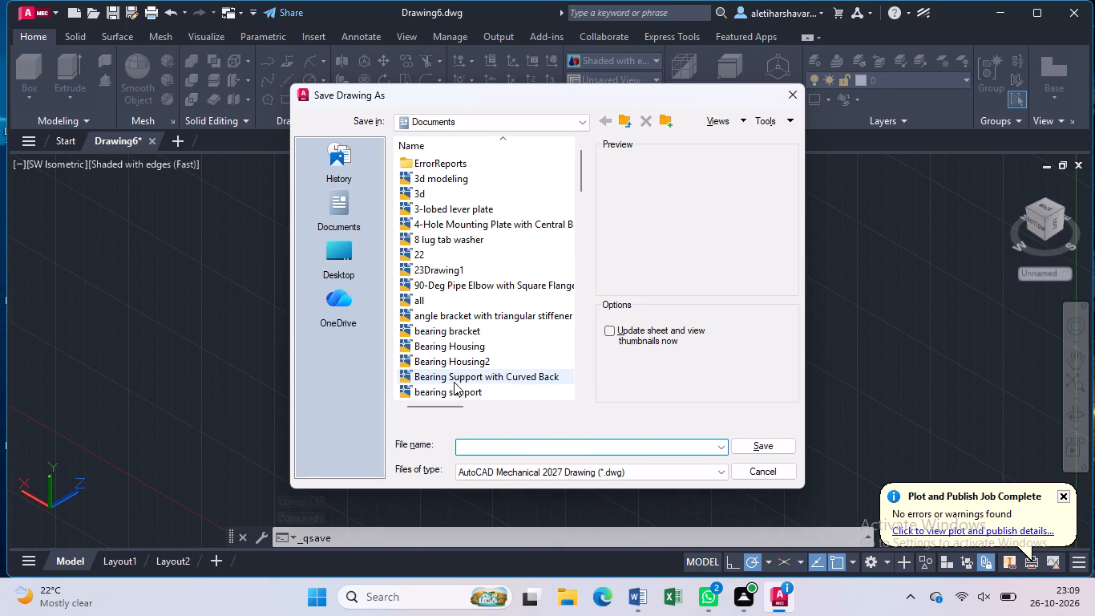
key("ctrl+v")
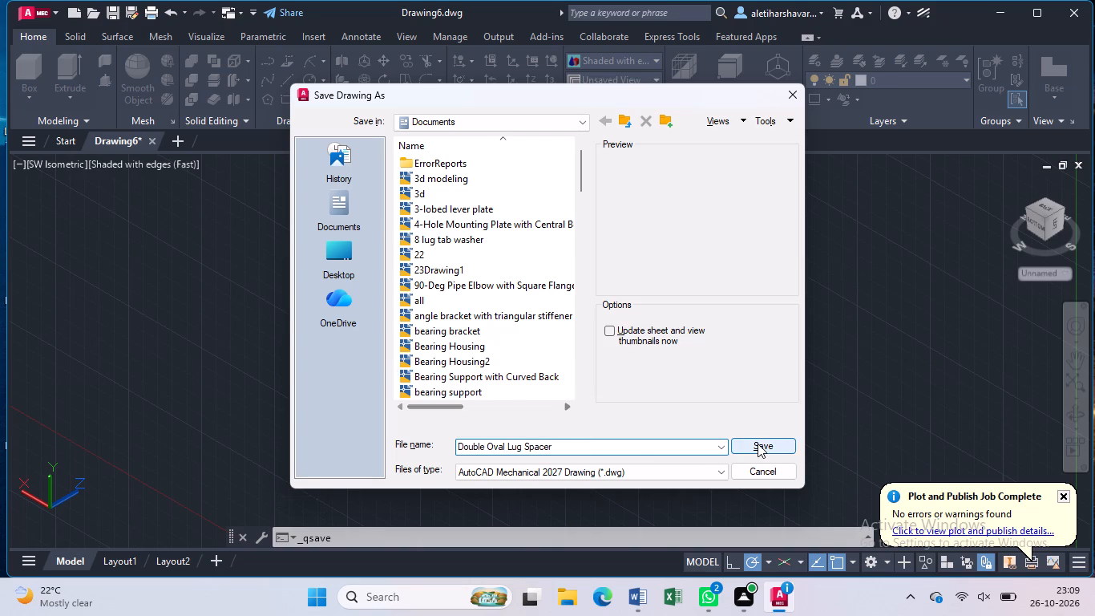
left_click(758, 444)
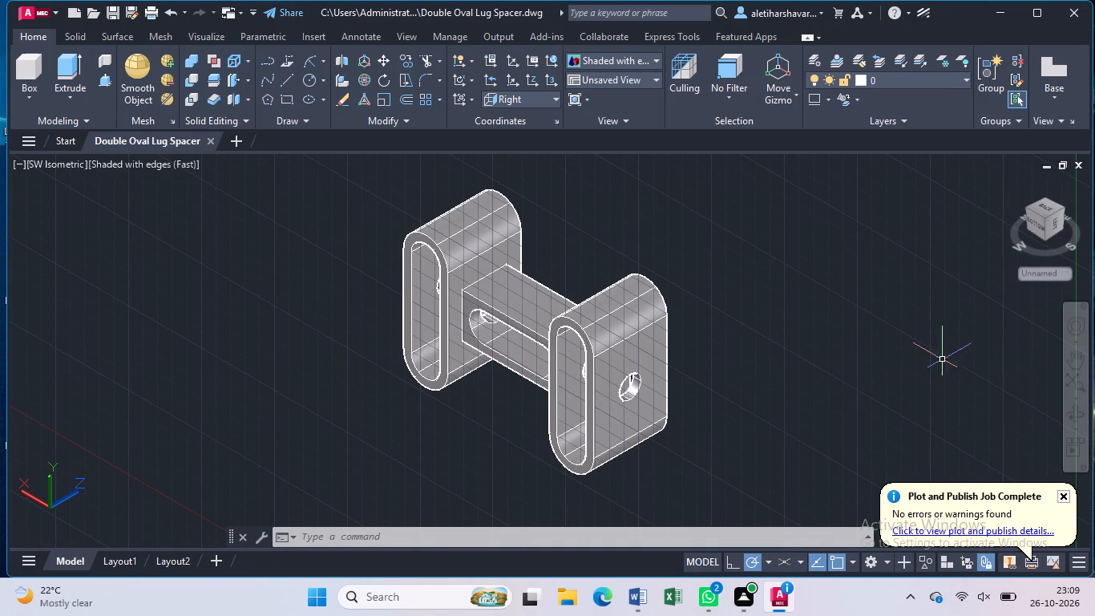
Examine the part from the front, the ends and at an angle, checking the slots and the through hole.
left_click(1071, 411)
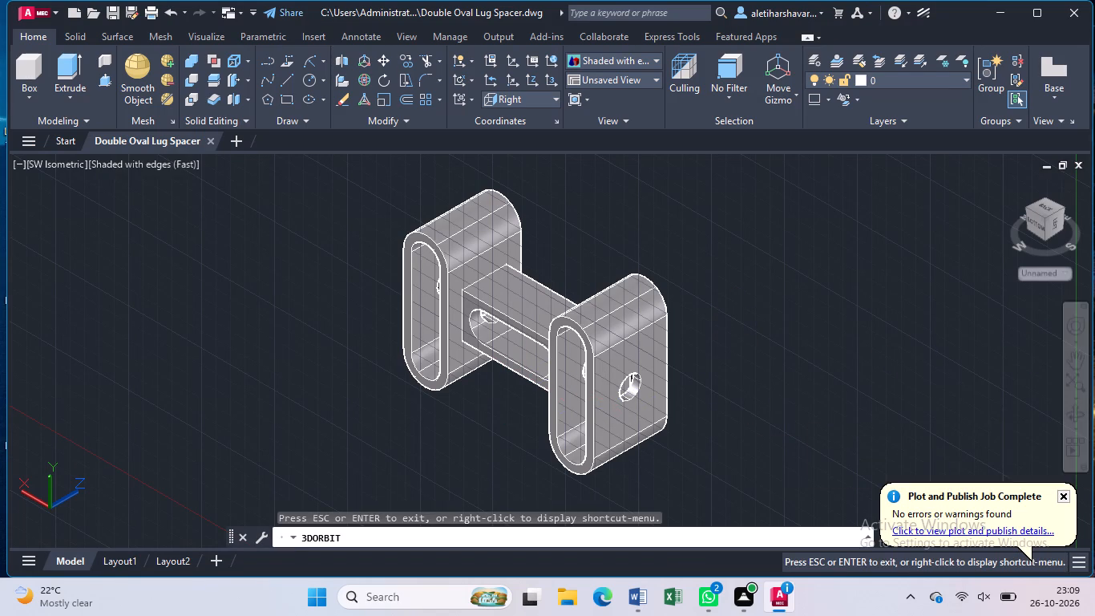
left_click_drag(782, 408, 858, 338)
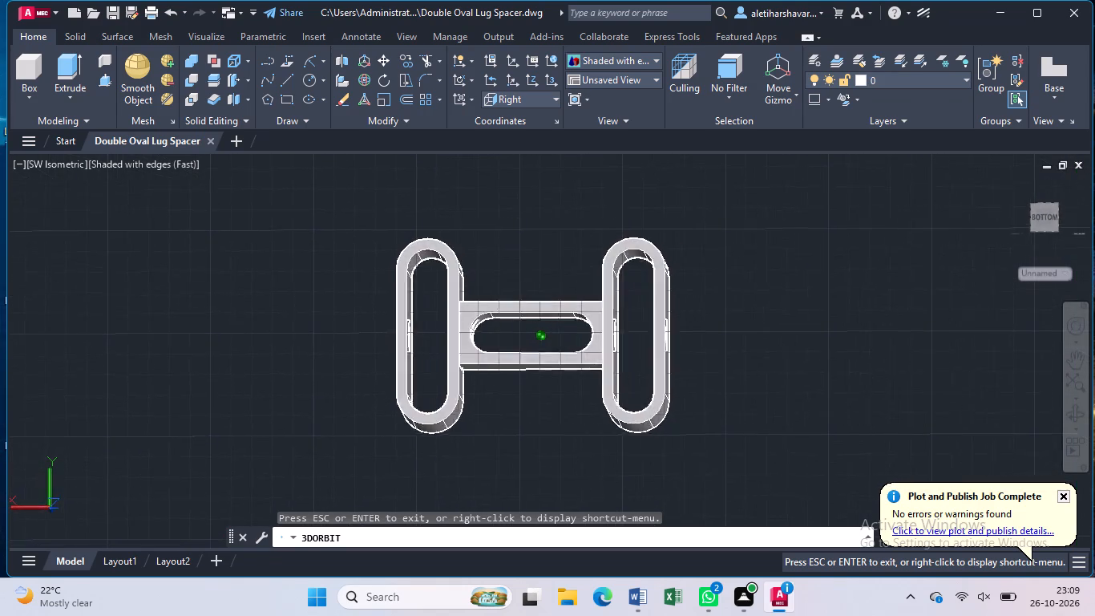
left_click_drag(858, 338, 589, 411)
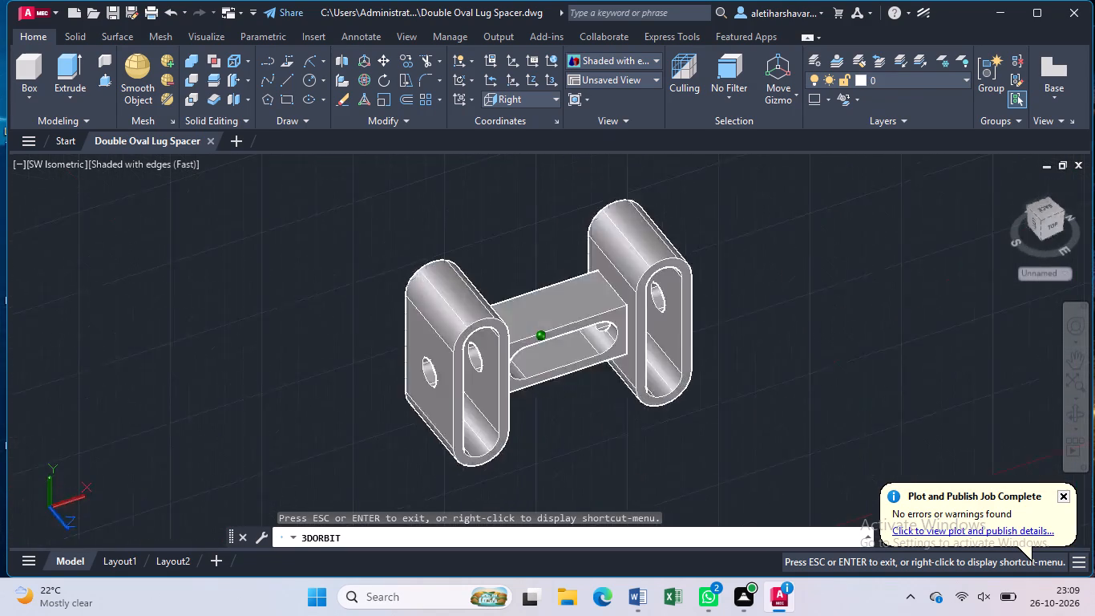
left_click_drag(589, 411, 628, 355)
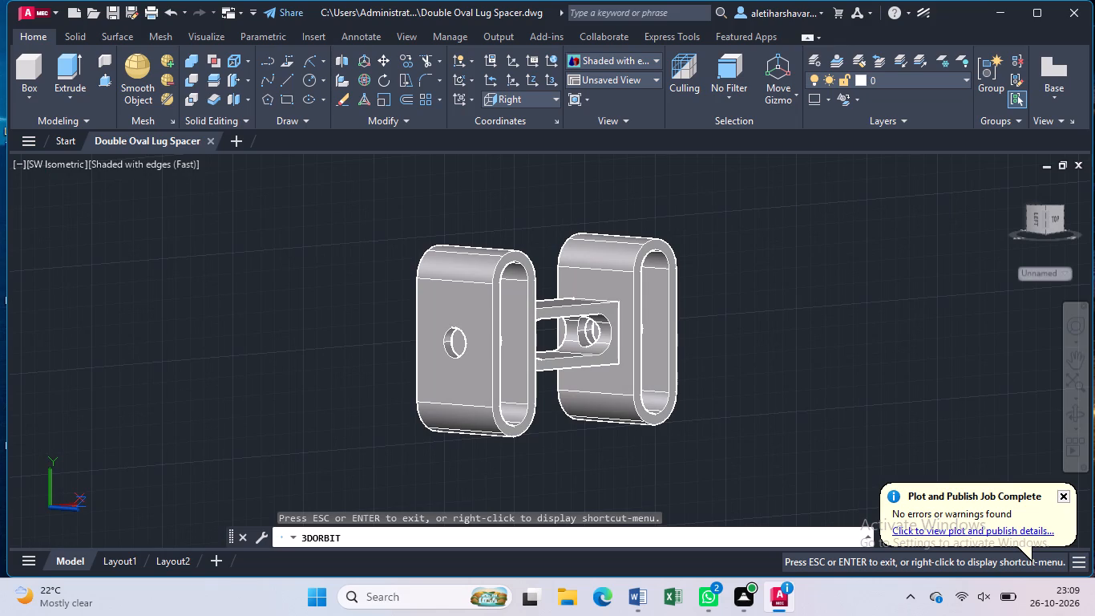
key("Escape")
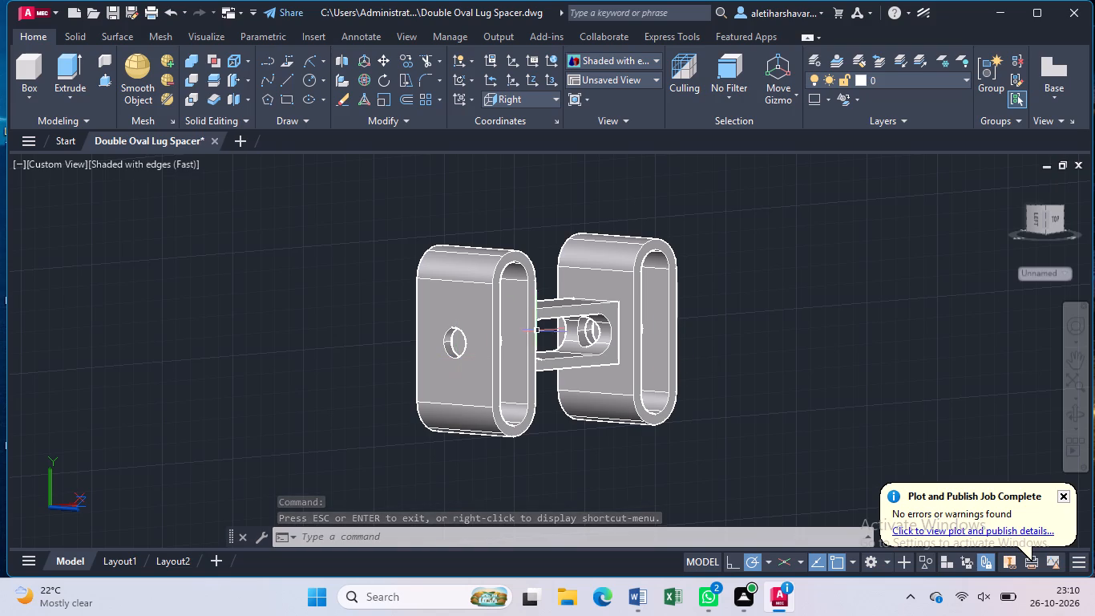
left_click_drag(733, 292, 737, 298)
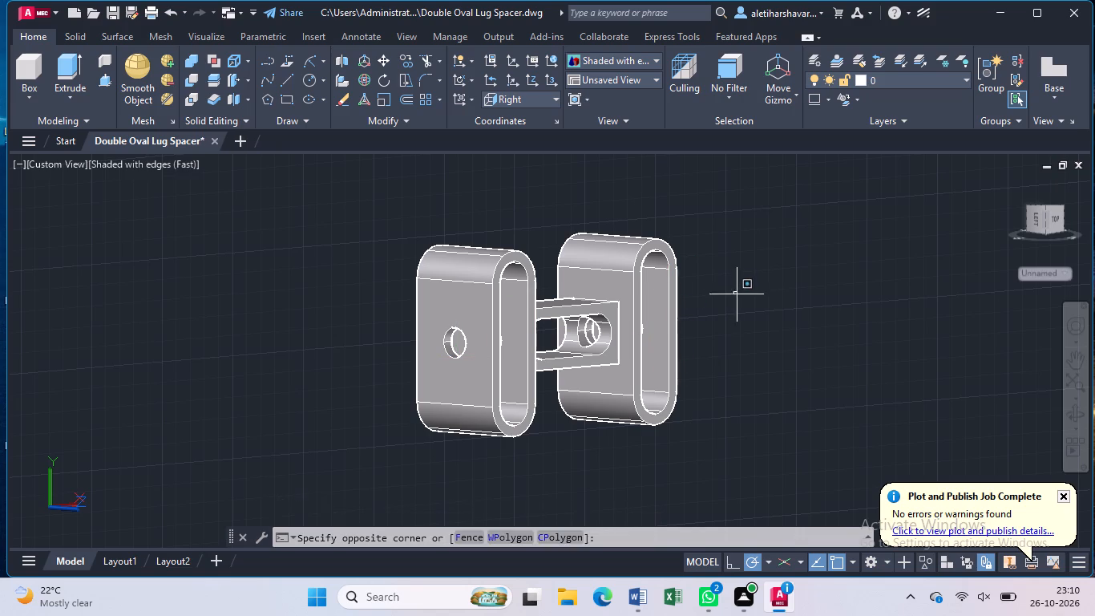
left_click_drag(737, 298, 717, 359)
left_click(717, 359)
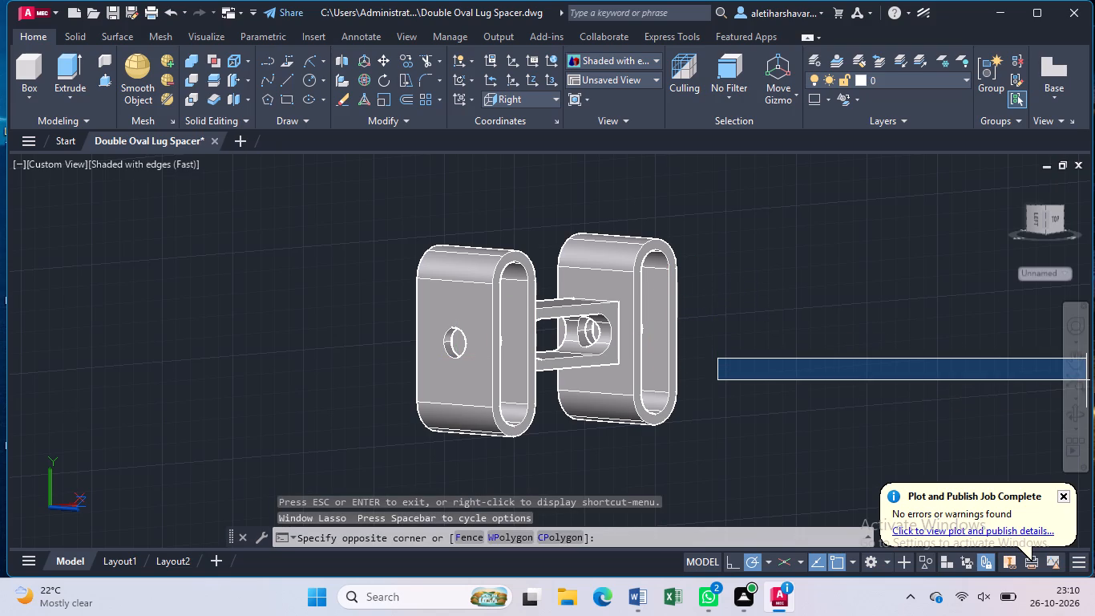
left_click(891, 434)
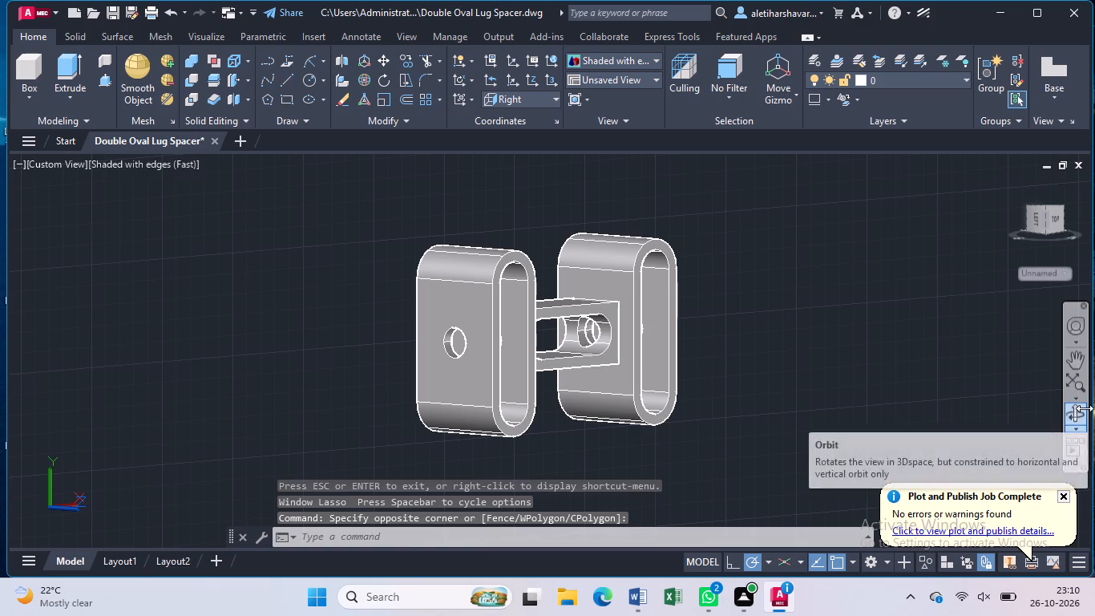
left_click(1085, 408)
left_click_drag(745, 290, 597, 313)
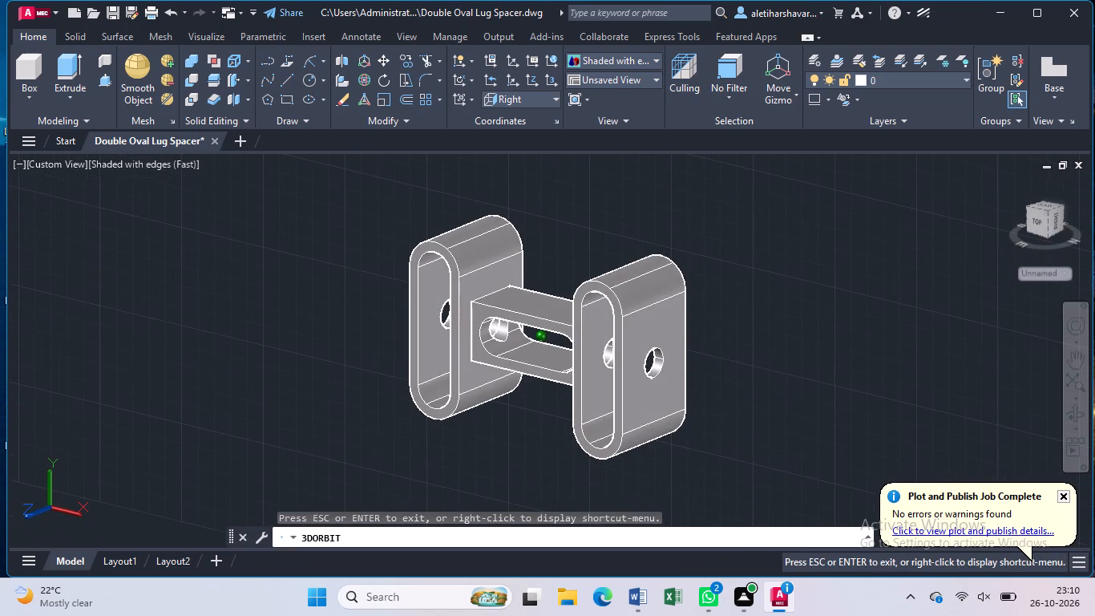
Examine the part at an angle and end-on, looking straight along the lengthwise hole through both uprights.
left_click_drag(597, 313, 684, 306)
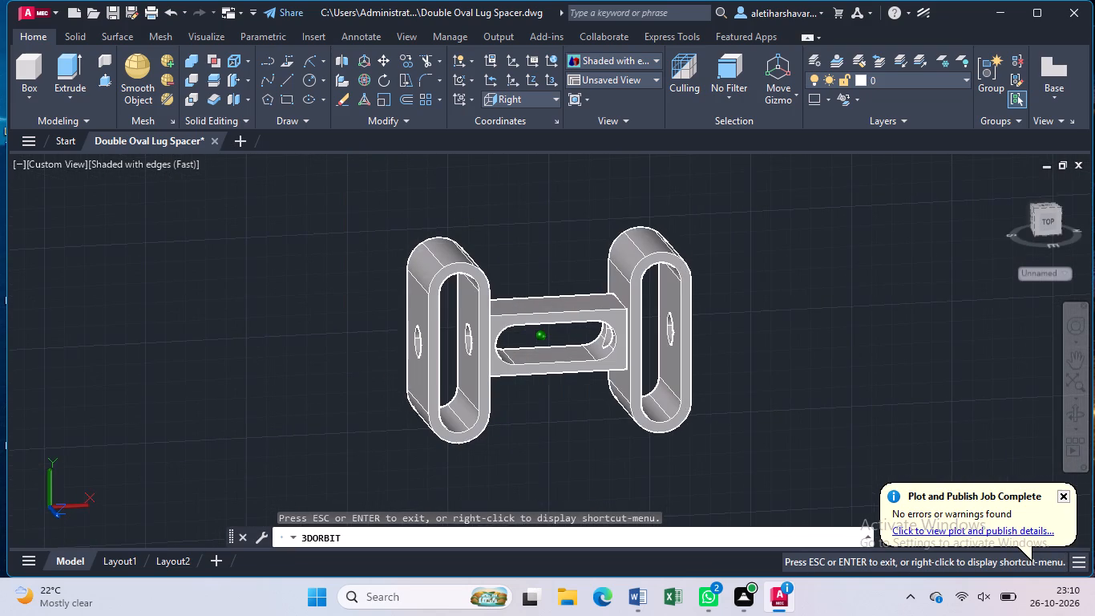
left_click_drag(684, 306, 543, 305)
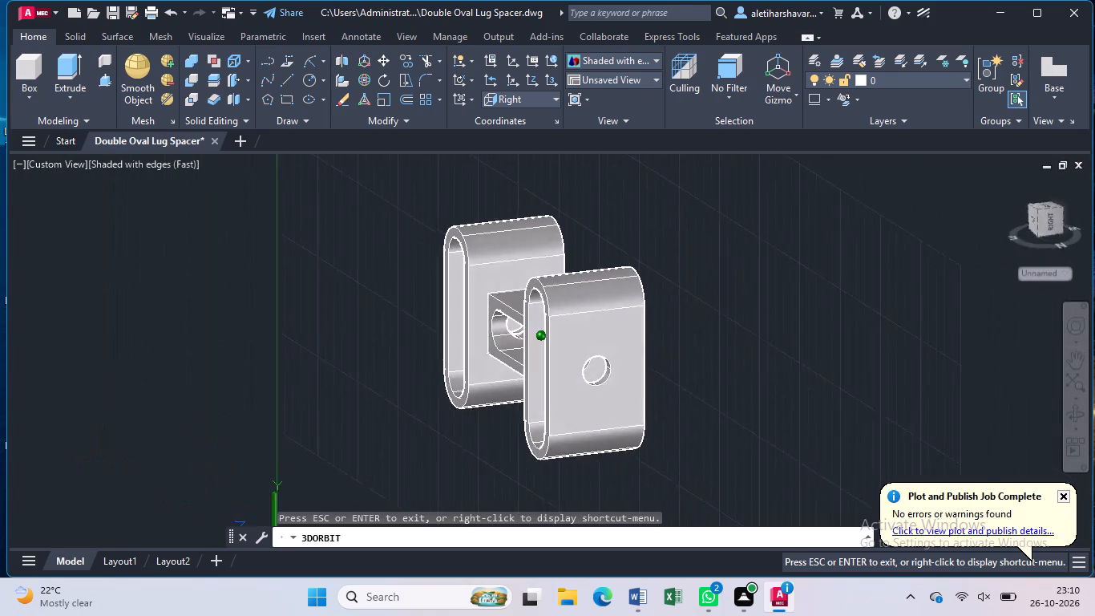
left_click_drag(543, 305, 513, 278)
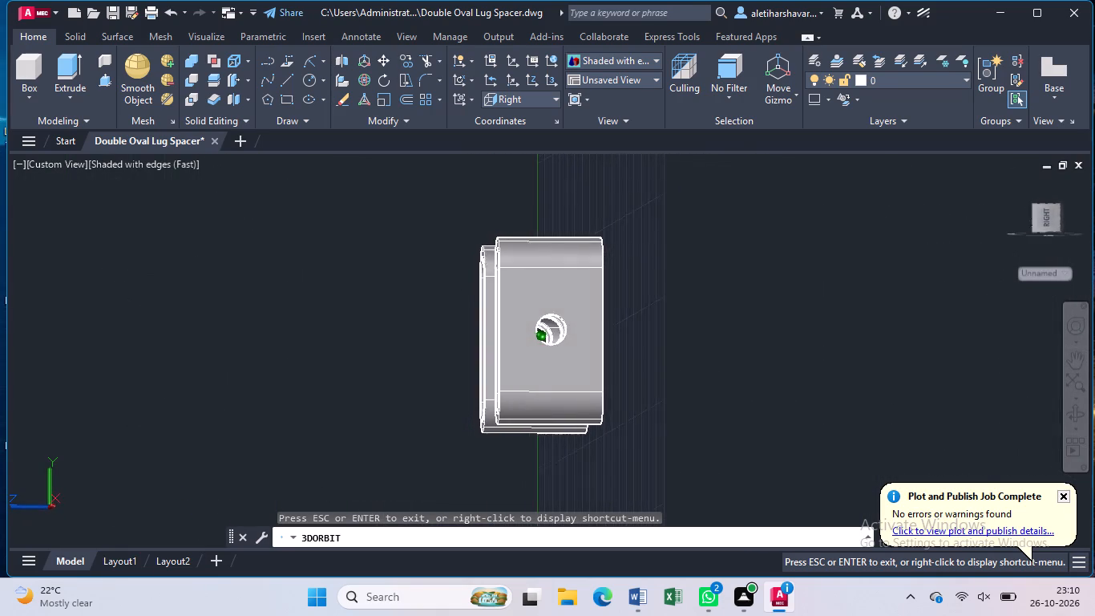
left_click_drag(513, 278, 505, 282)
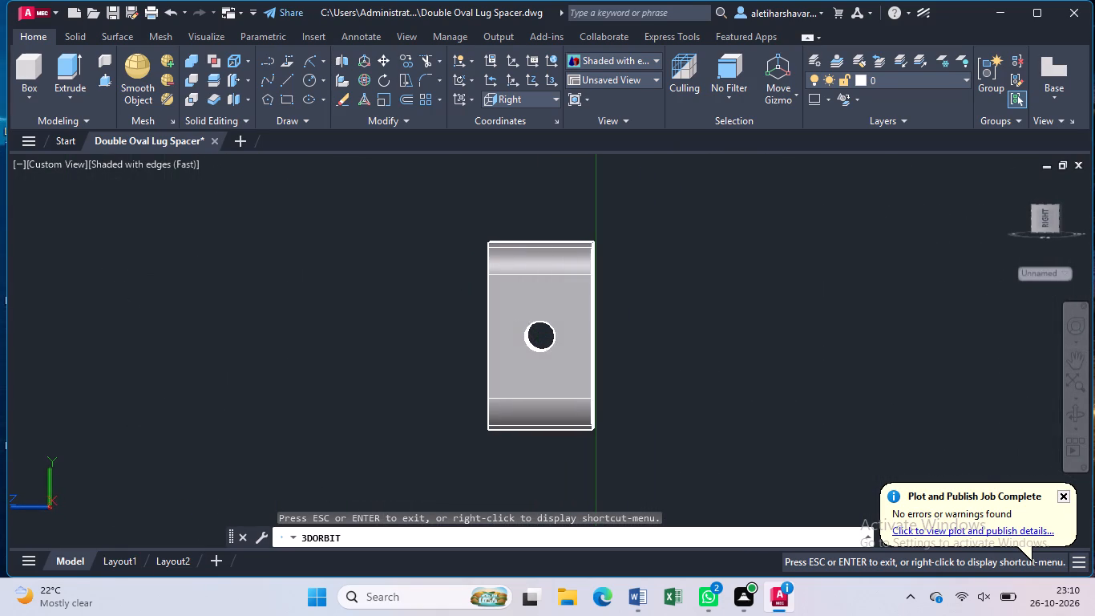
key("Escape")
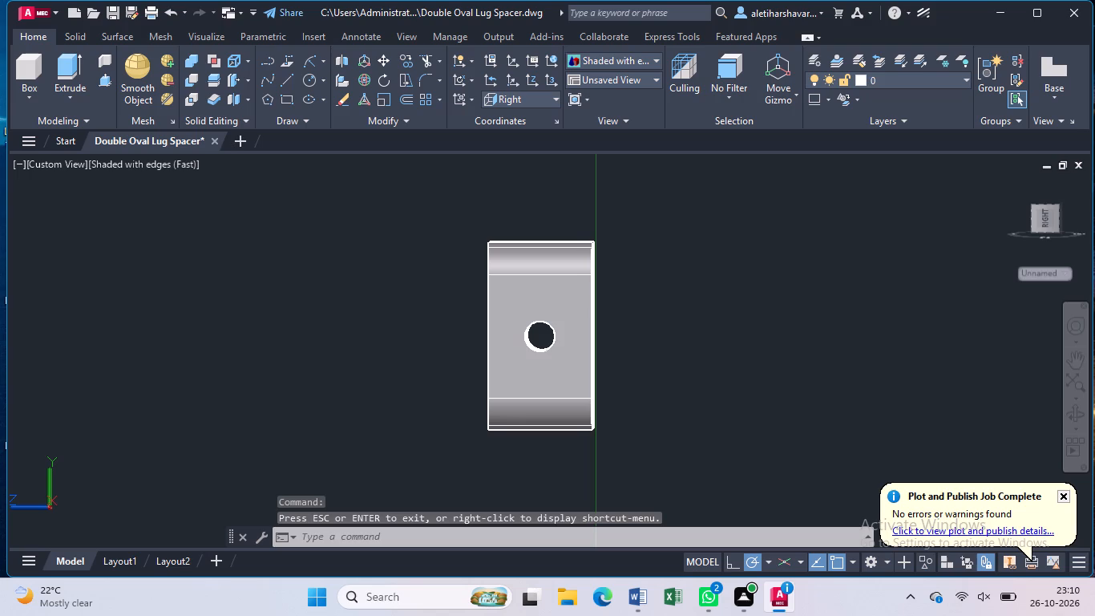
left_click(505, 282)
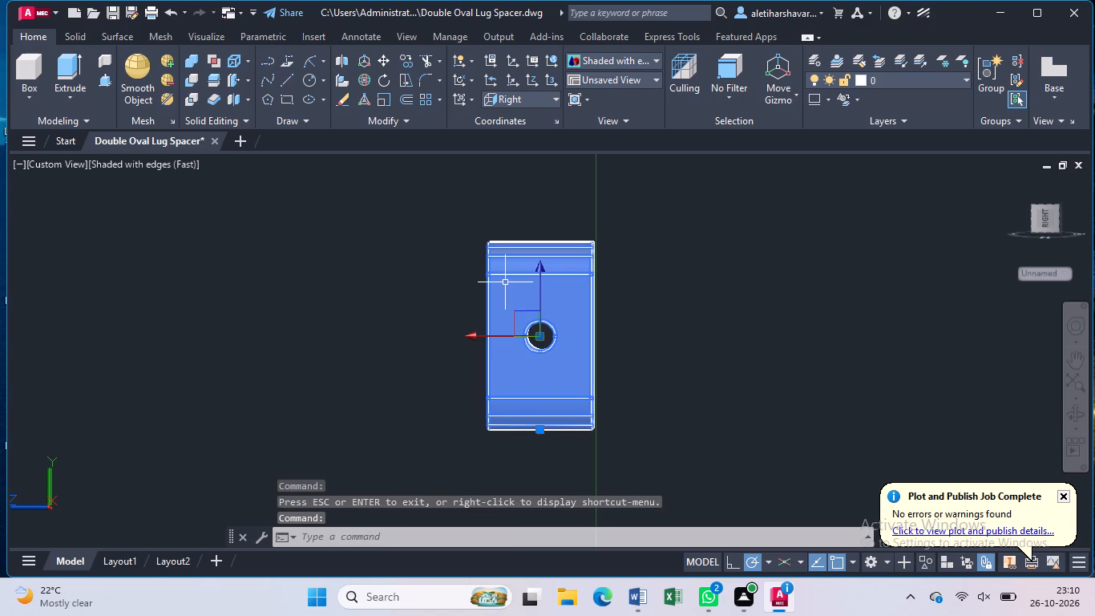
key("Escape")
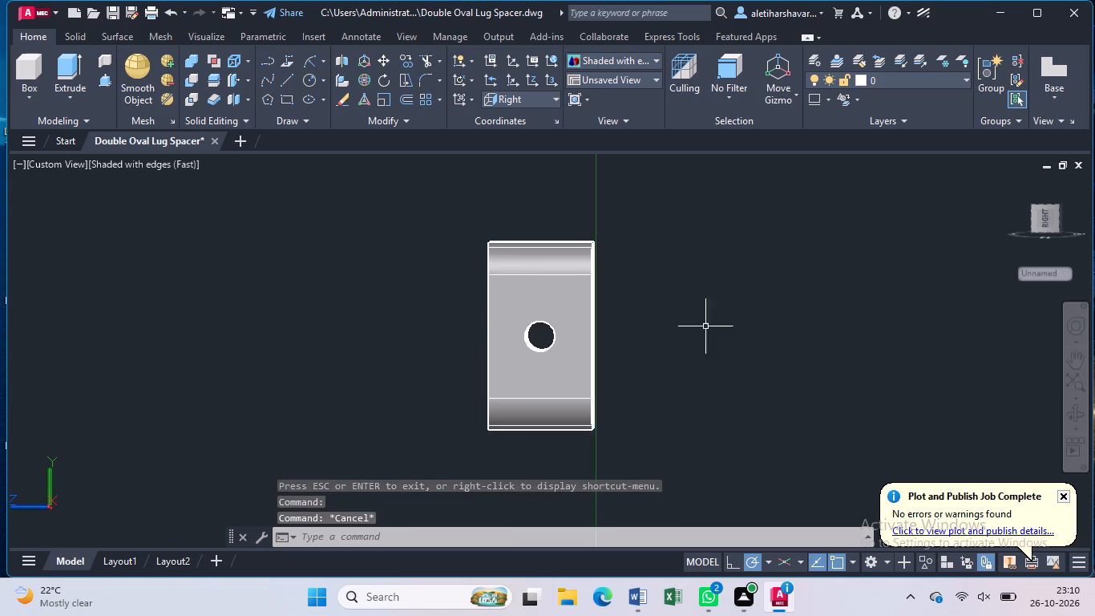
Examine the part from the front and both sides, checking the upright slots, the slotted web and the holes.
left_click(1069, 415)
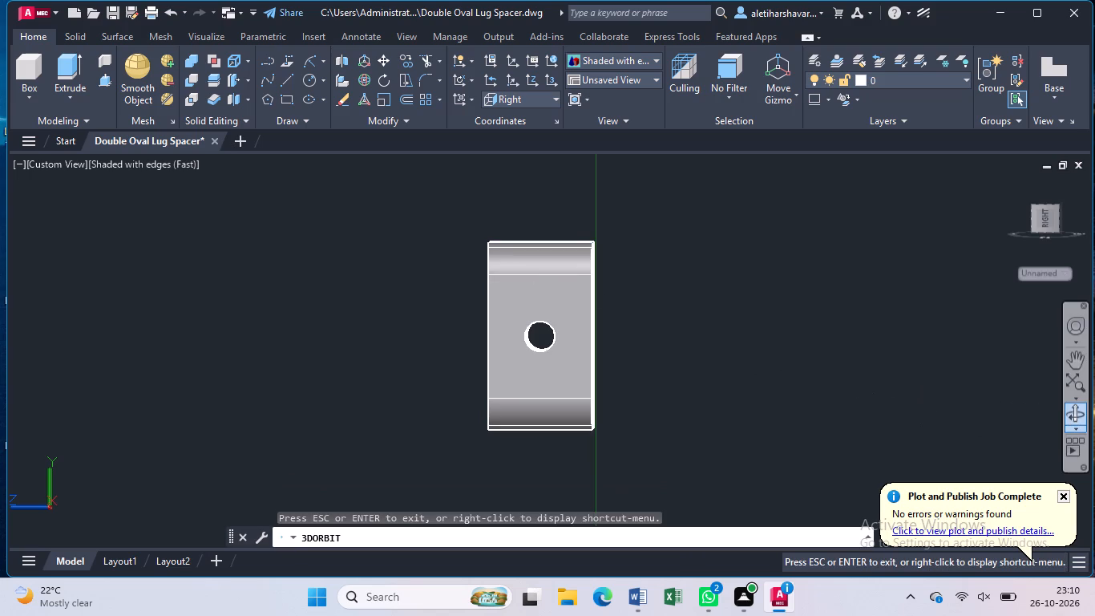
left_click_drag(729, 376, 815, 379)
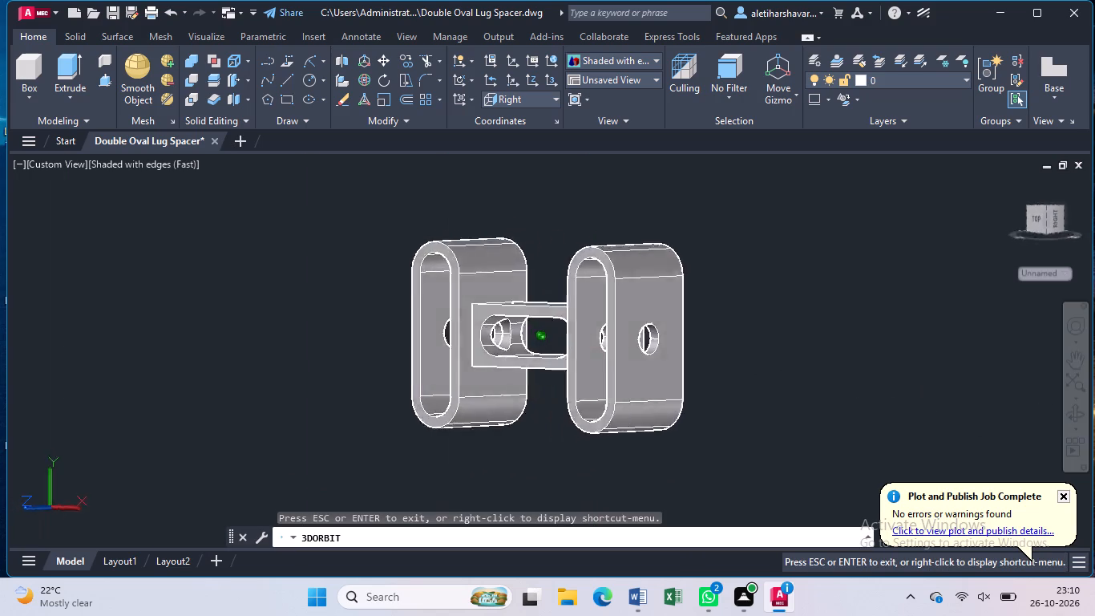
left_click_drag(815, 379, 831, 381)
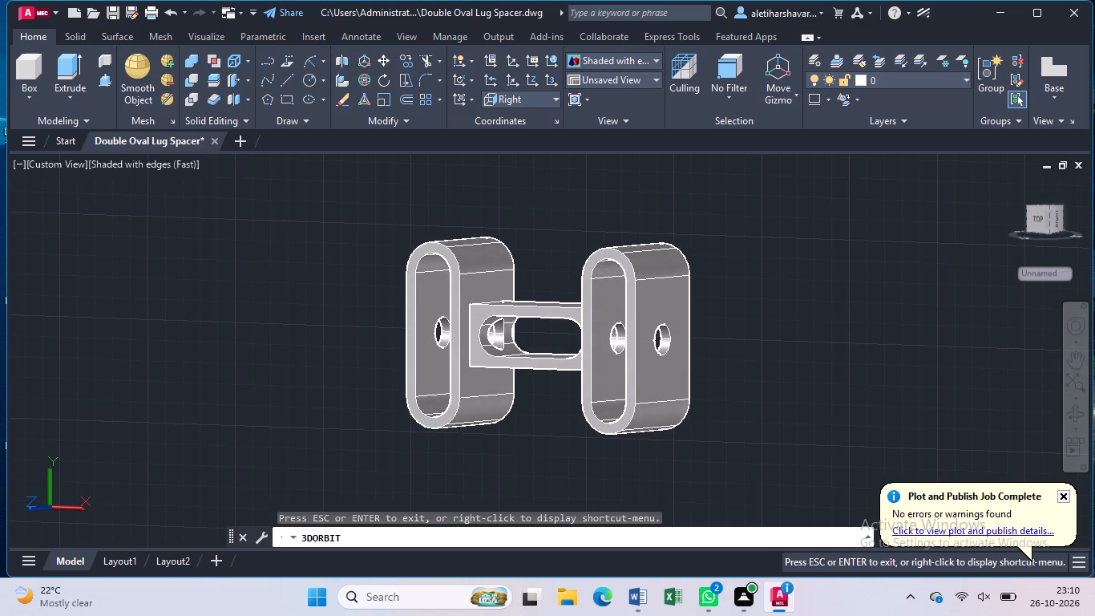
left_click_drag(559, 419, 608, 437)
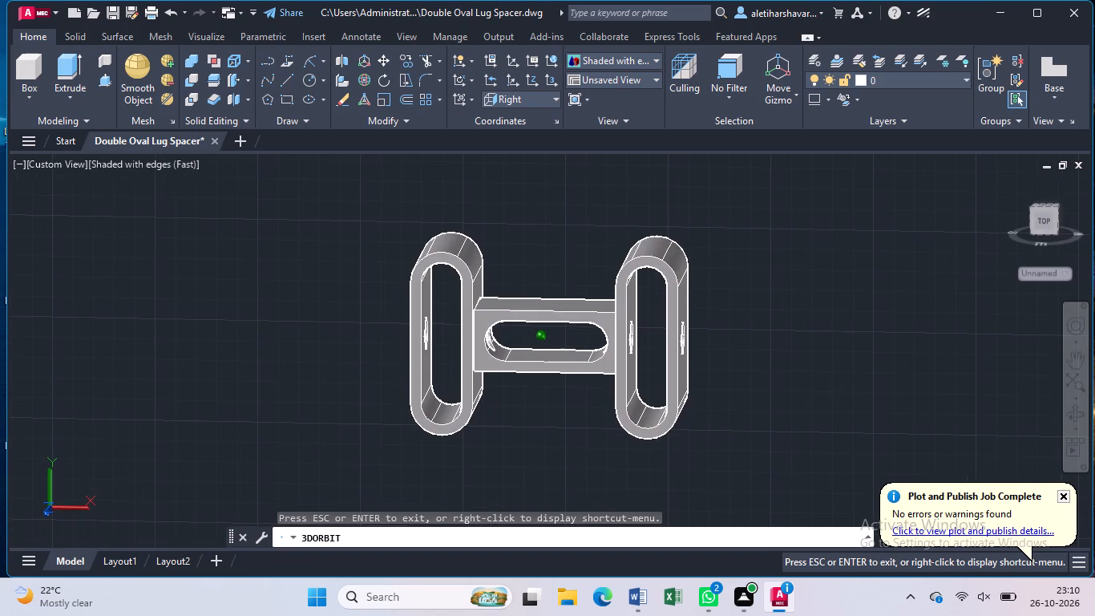
left_click_drag(608, 437, 598, 428)
left_click(550, 385)
left_click_drag(525, 408, 588, 391)
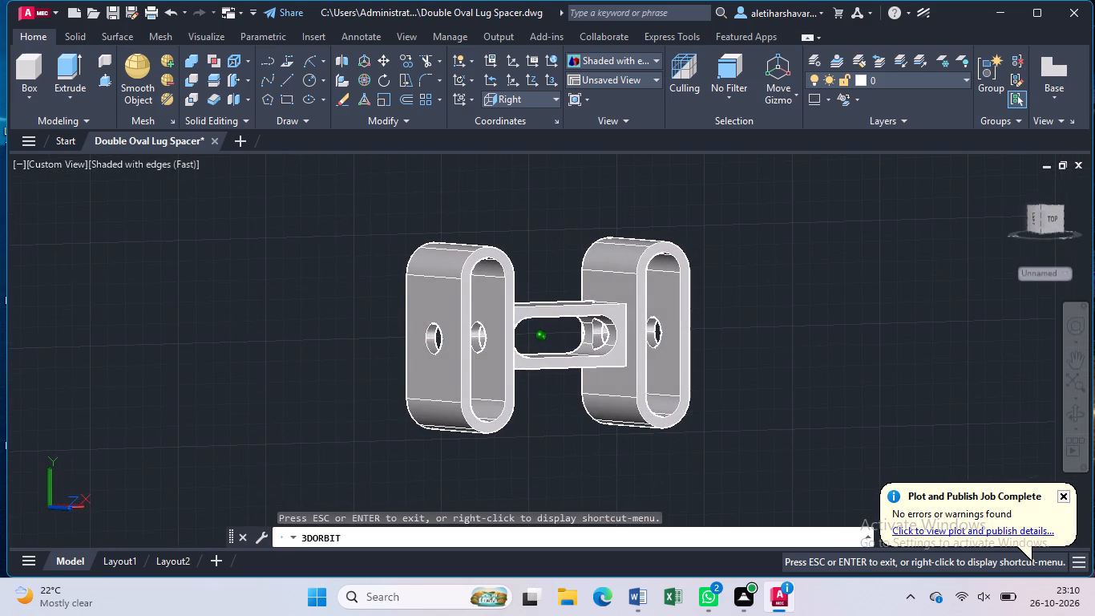
left_click_drag(588, 391, 593, 363)
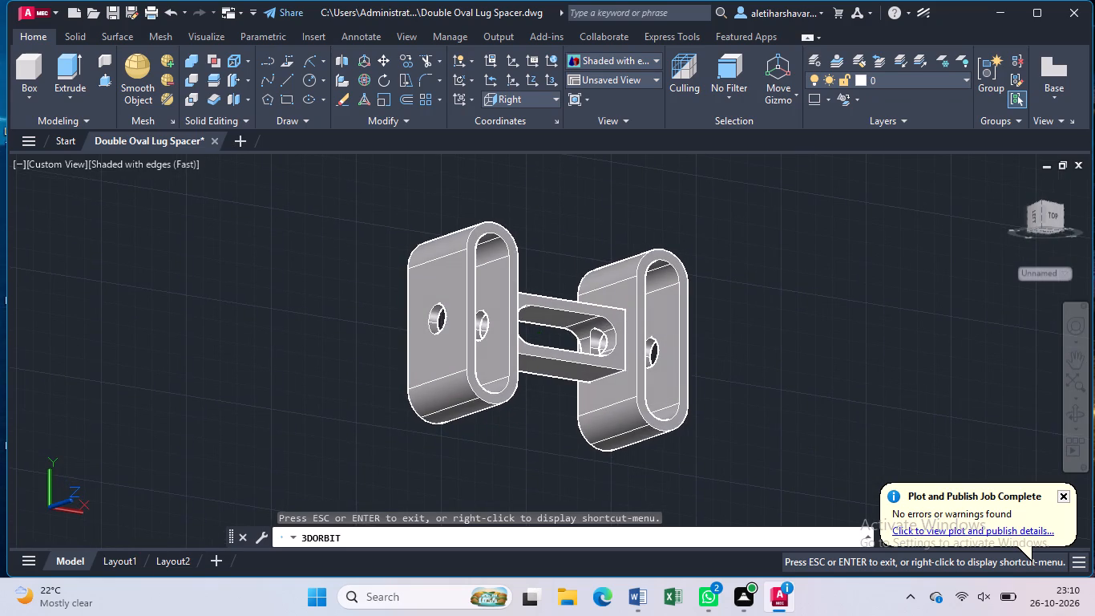
left_click_drag(578, 387, 547, 415)
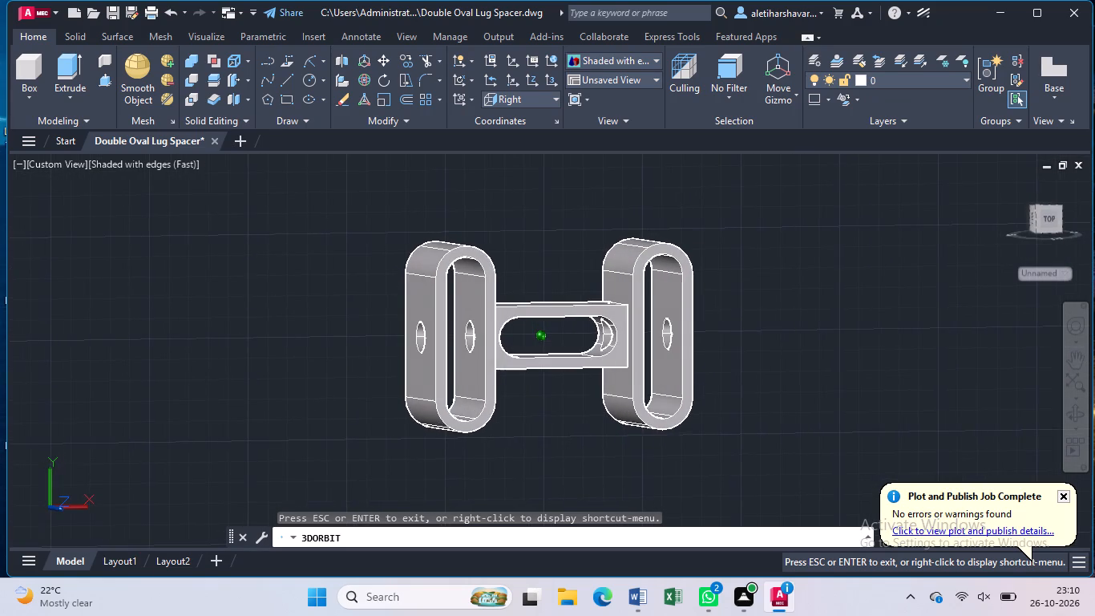
left_click_drag(547, 415, 562, 410)
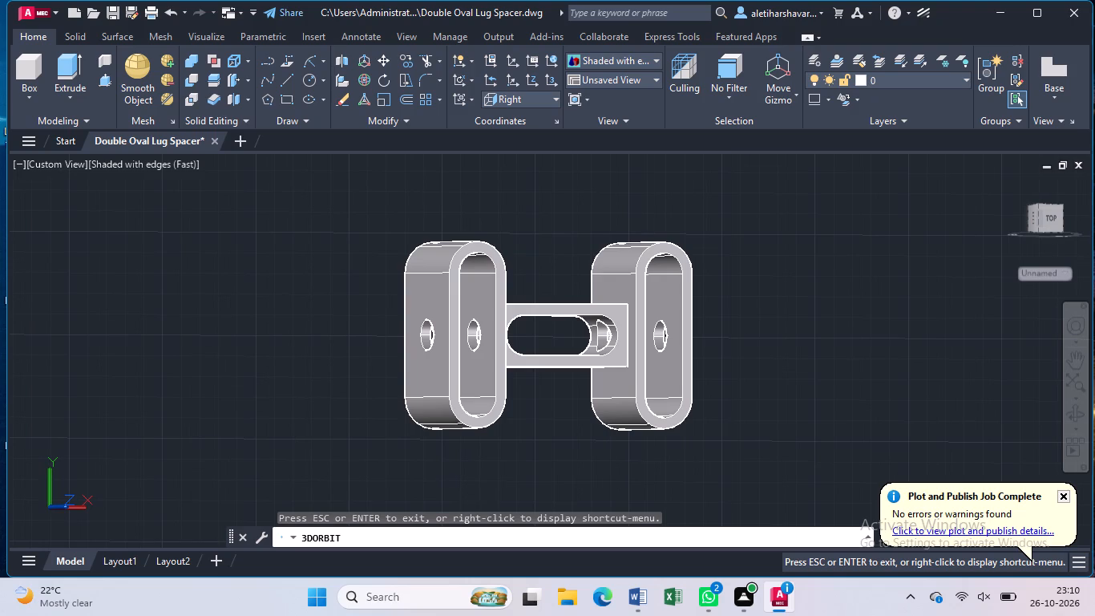
left_click_drag(562, 410, 564, 410)
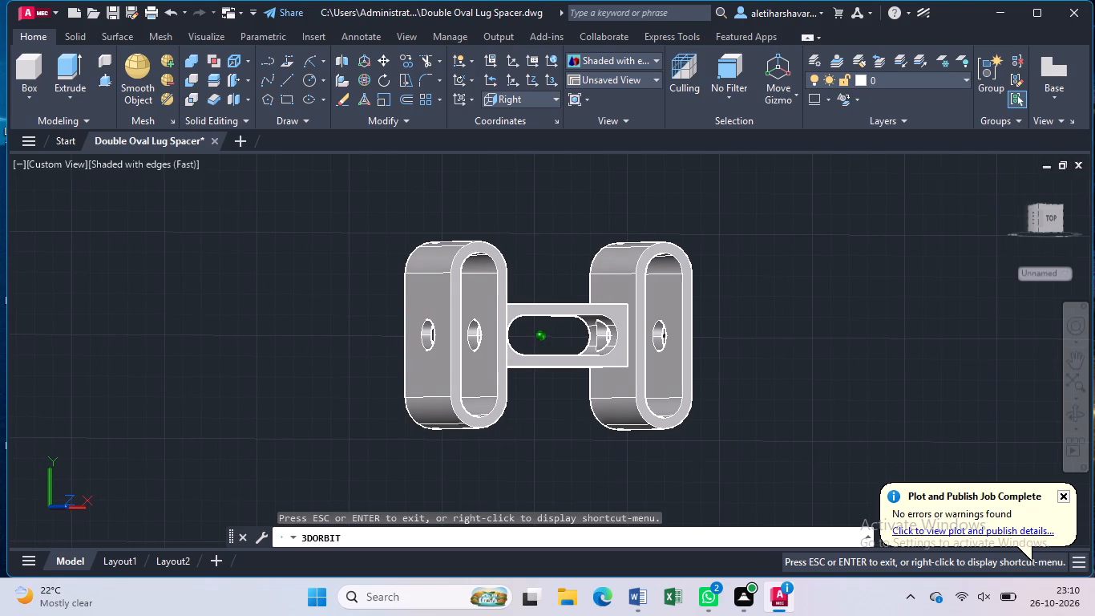
left_click_drag(564, 410, 563, 429)
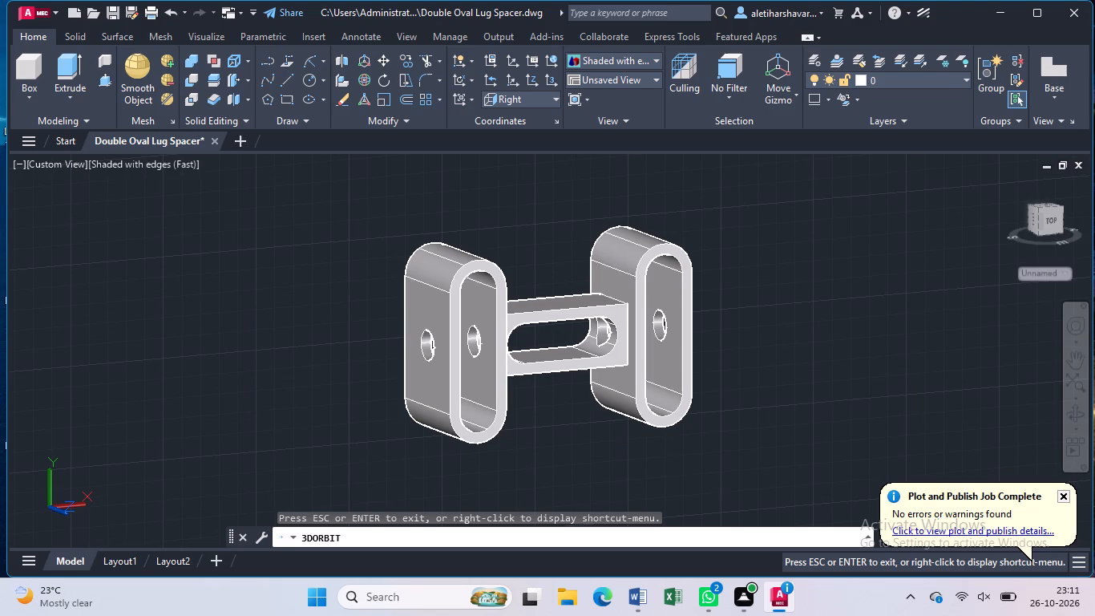
left_click(563, 429)
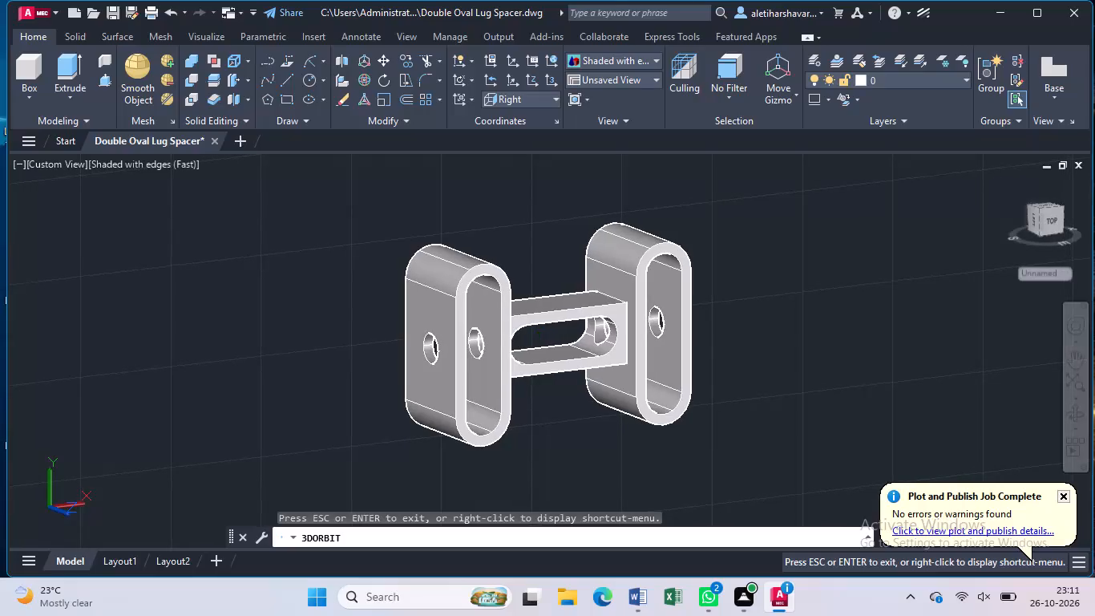
key("Escape")
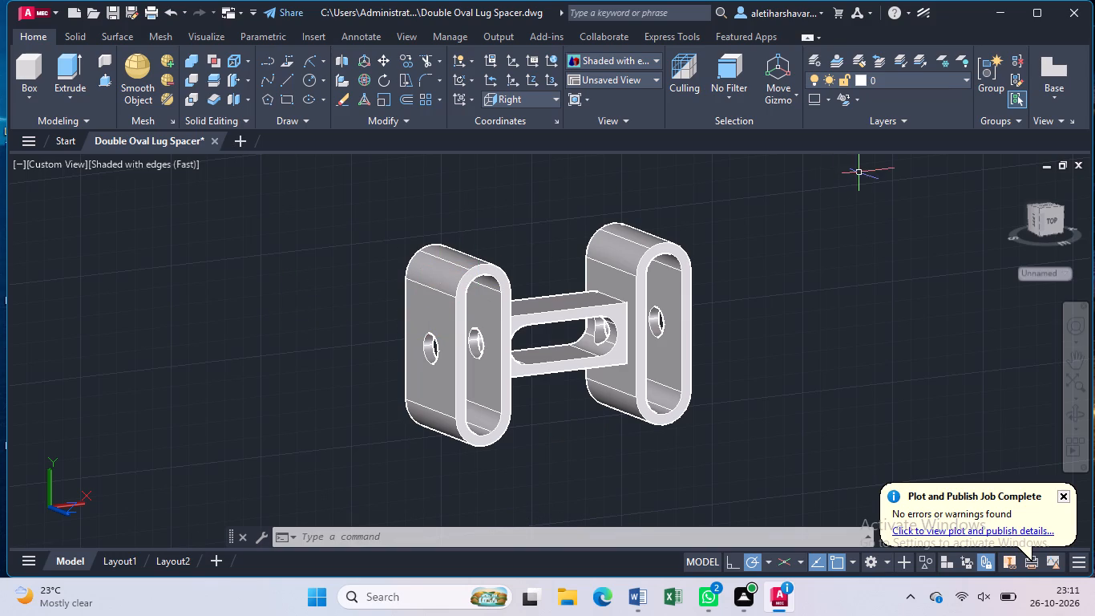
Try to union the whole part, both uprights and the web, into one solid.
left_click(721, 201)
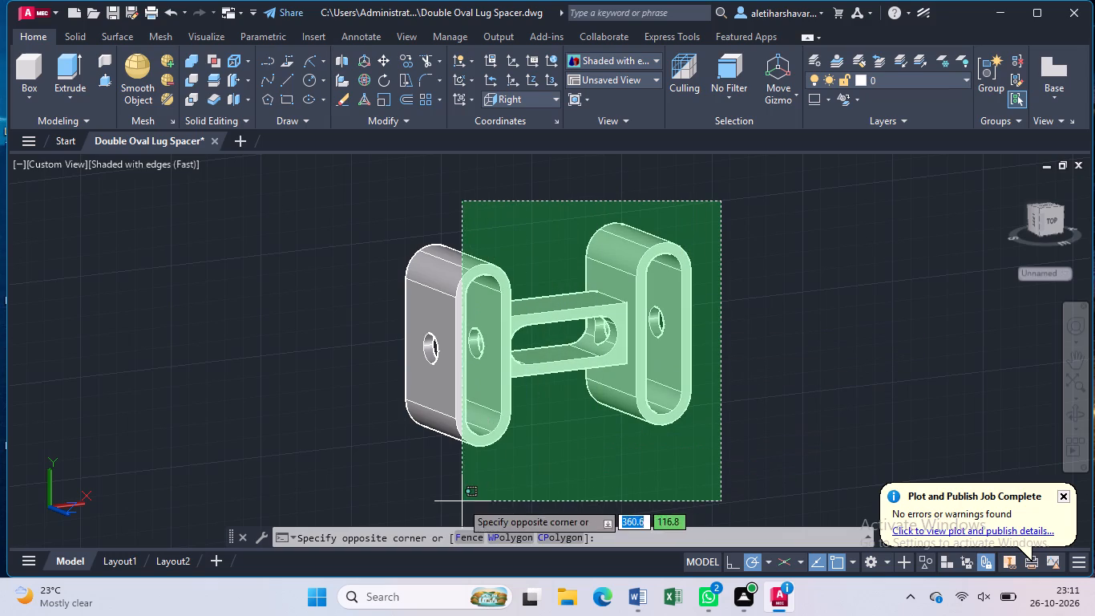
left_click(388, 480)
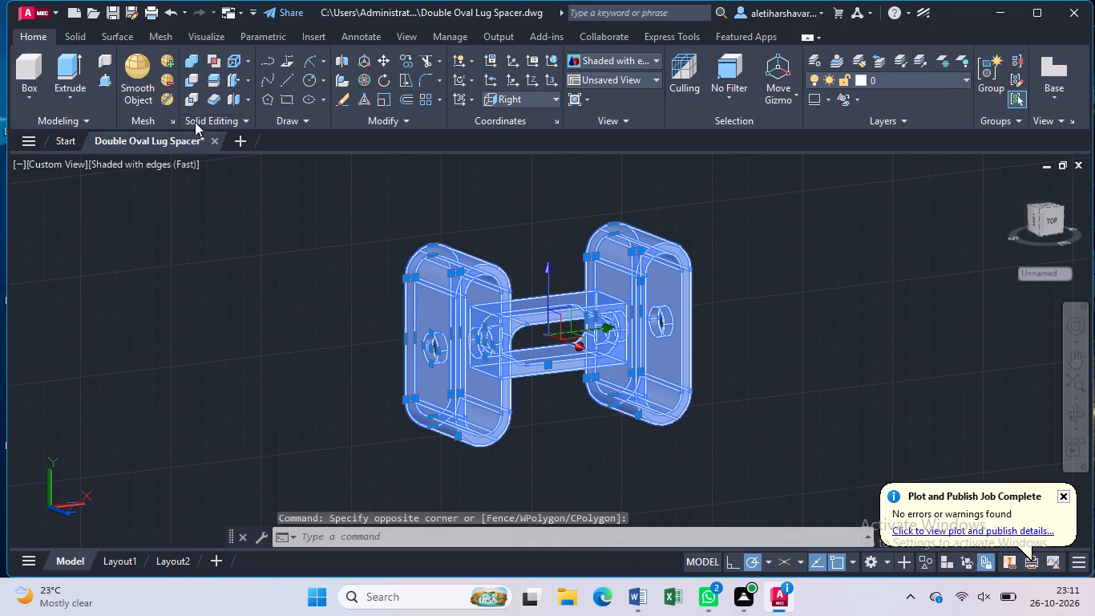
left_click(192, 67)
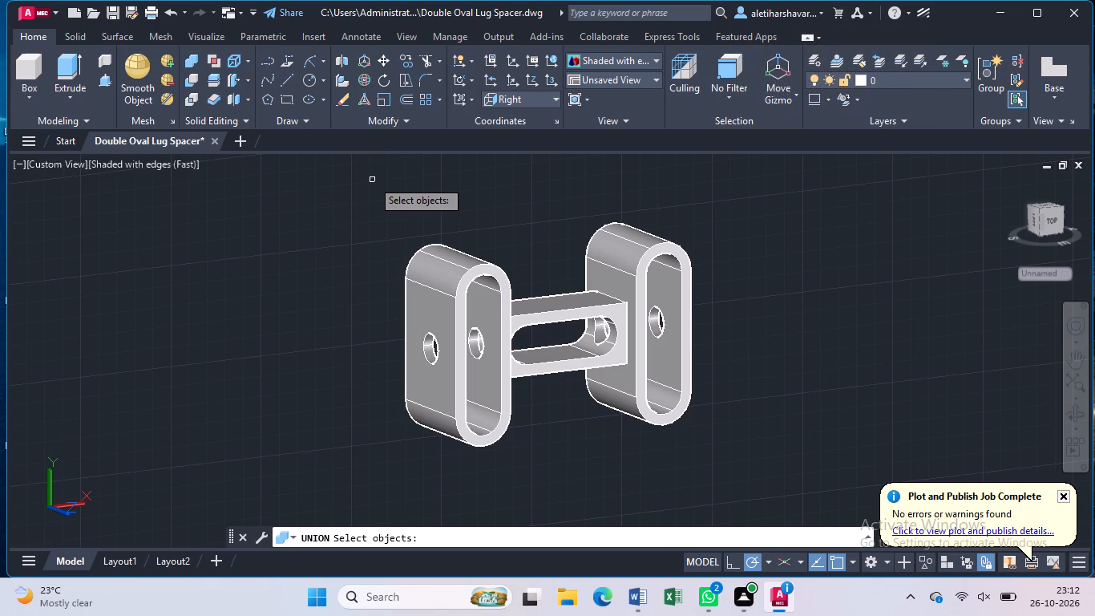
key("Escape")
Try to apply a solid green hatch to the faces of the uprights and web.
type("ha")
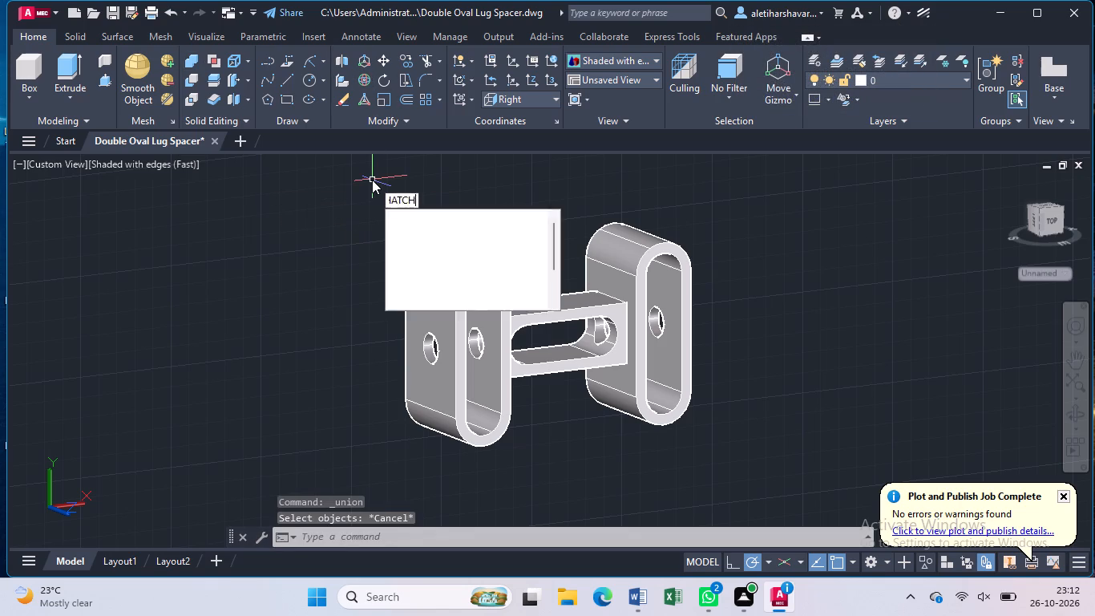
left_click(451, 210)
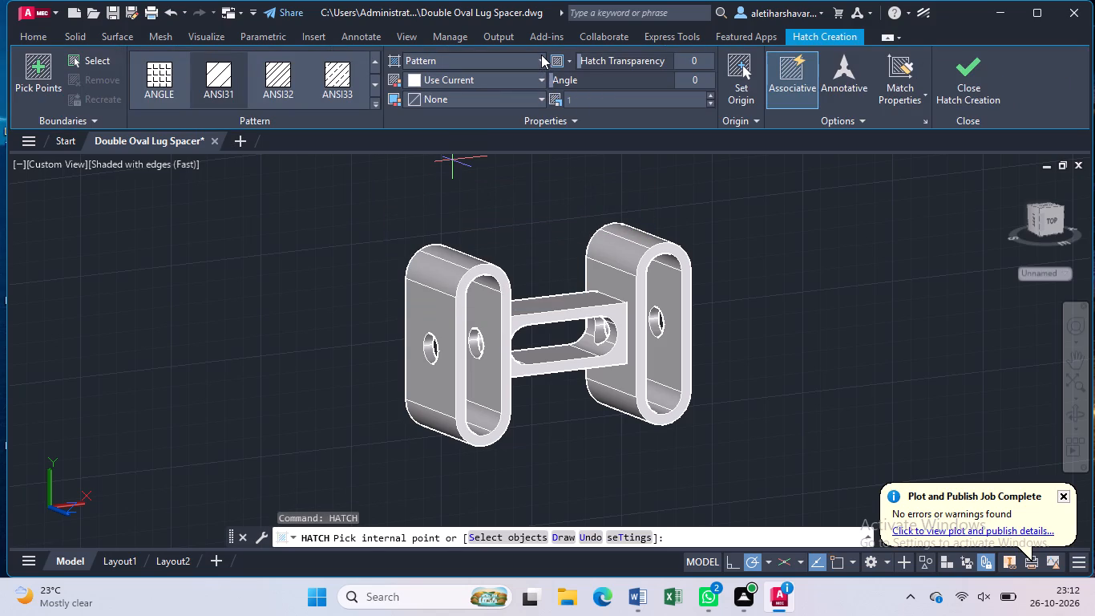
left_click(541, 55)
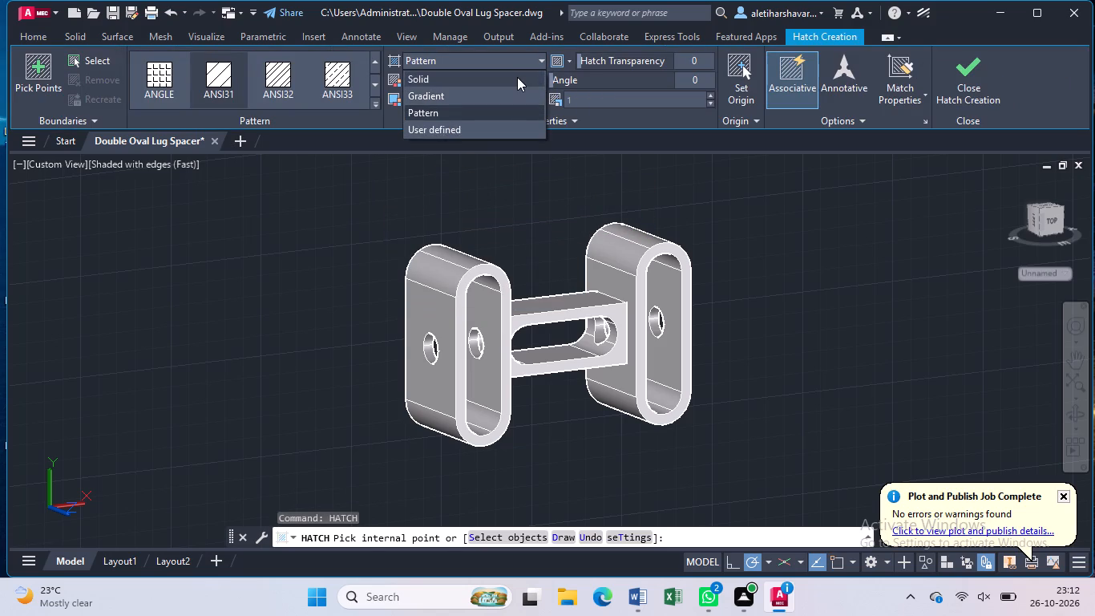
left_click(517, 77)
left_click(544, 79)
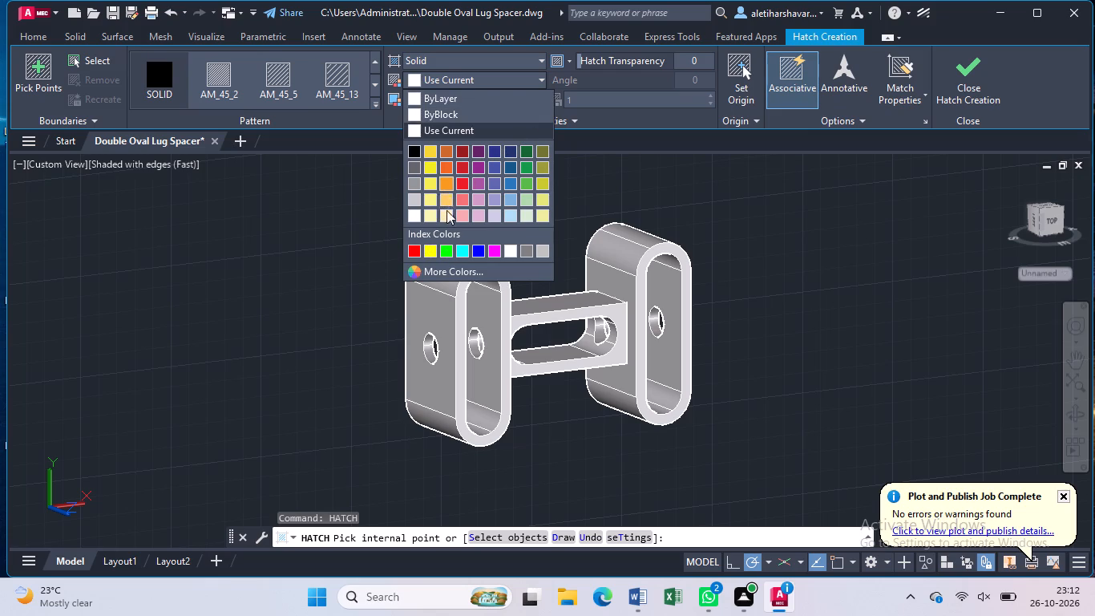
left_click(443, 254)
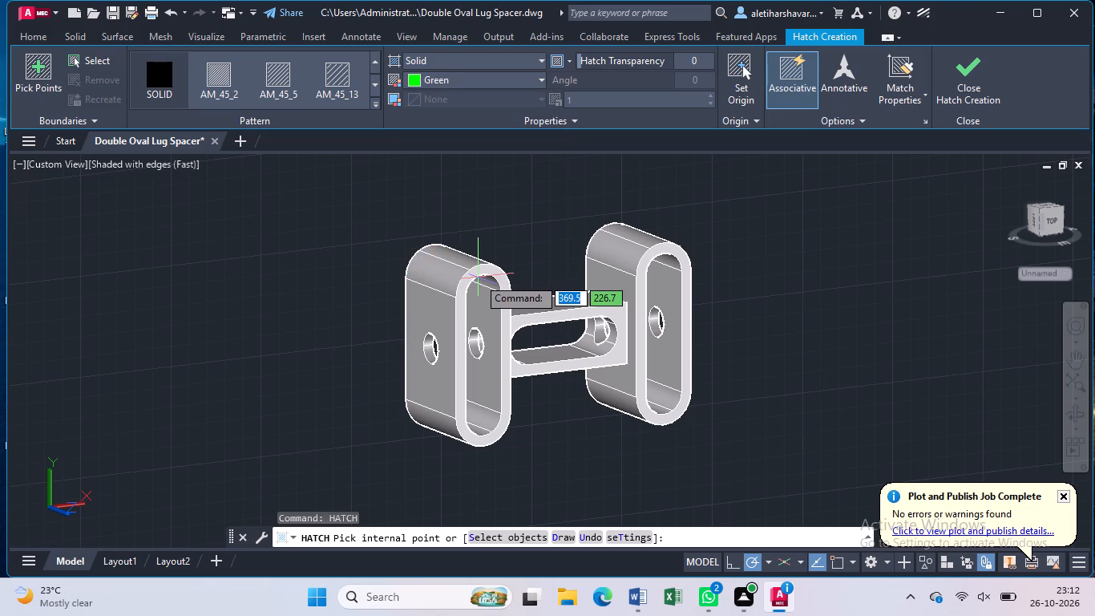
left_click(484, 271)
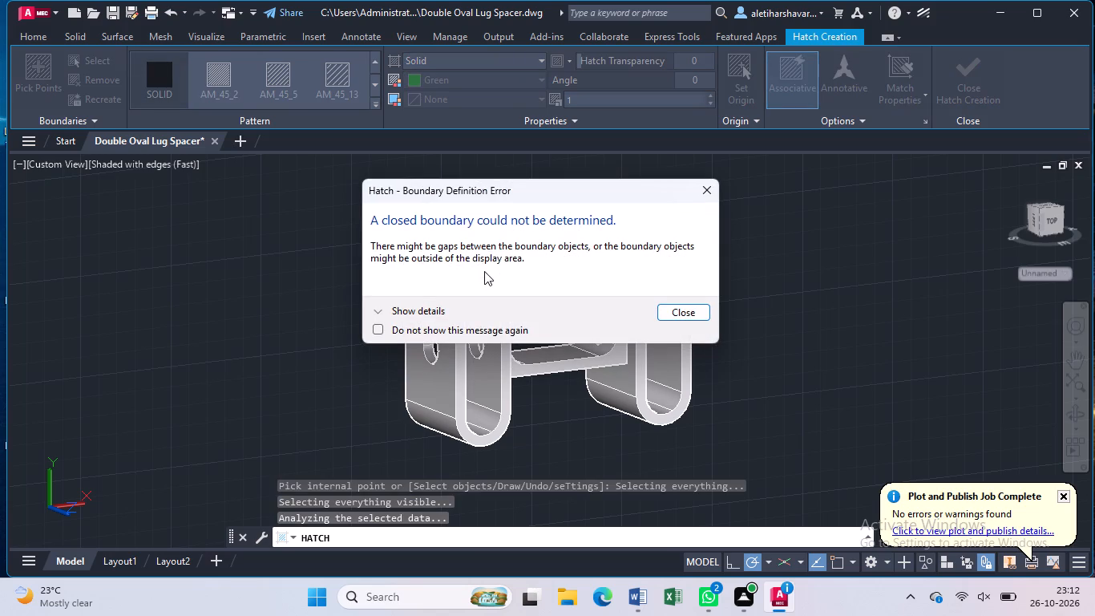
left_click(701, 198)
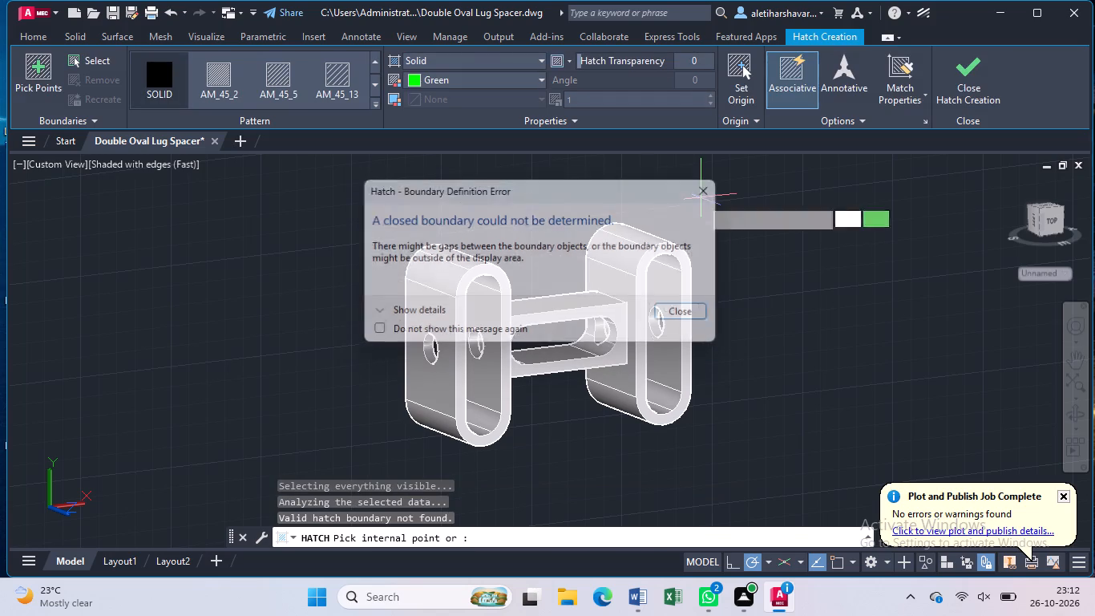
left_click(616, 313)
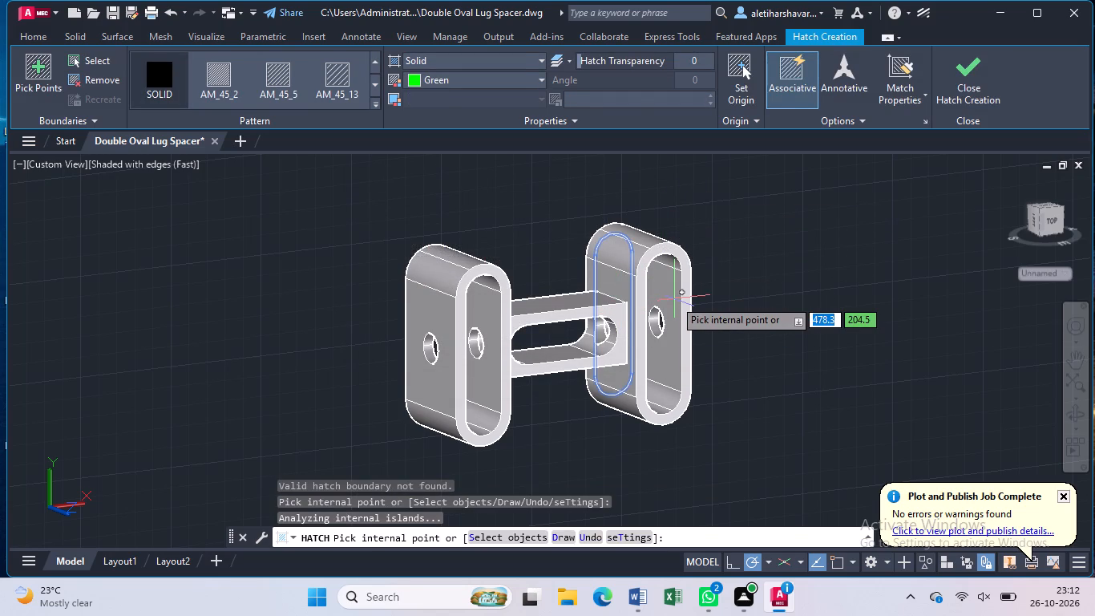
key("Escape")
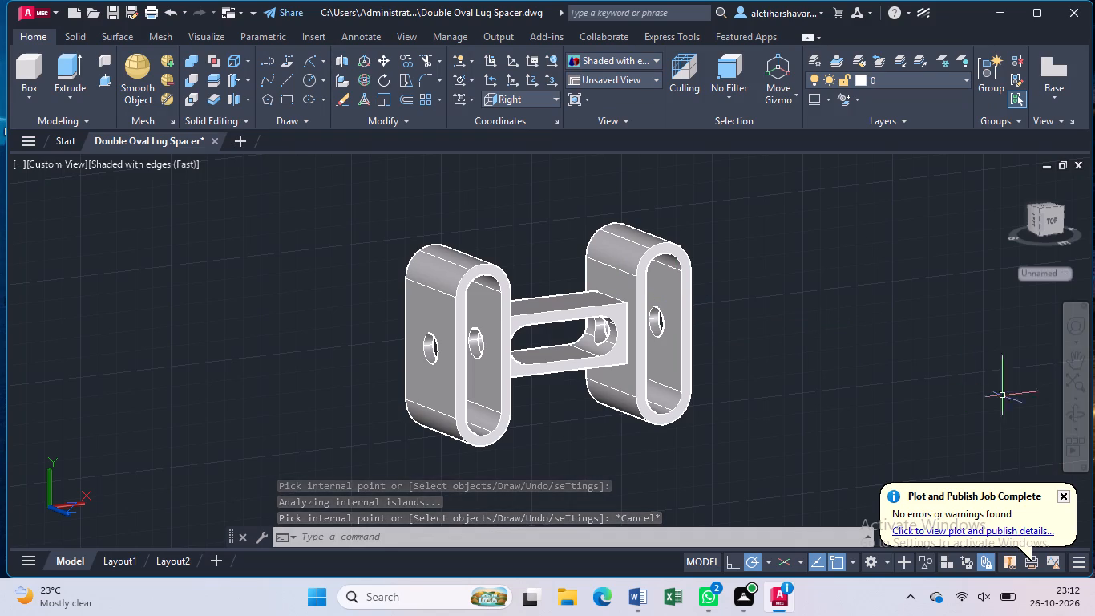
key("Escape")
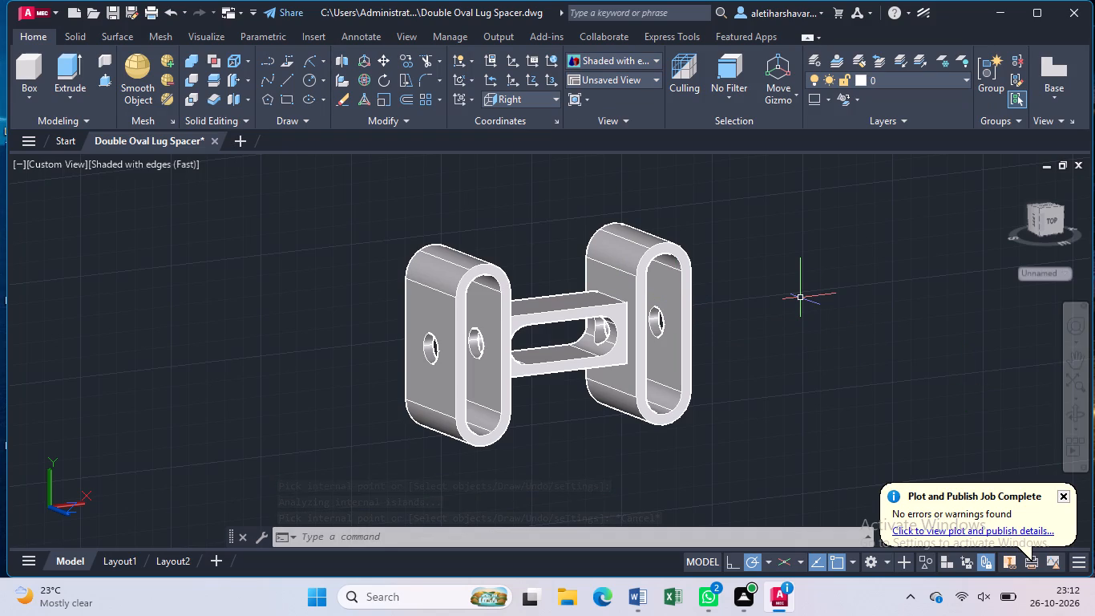
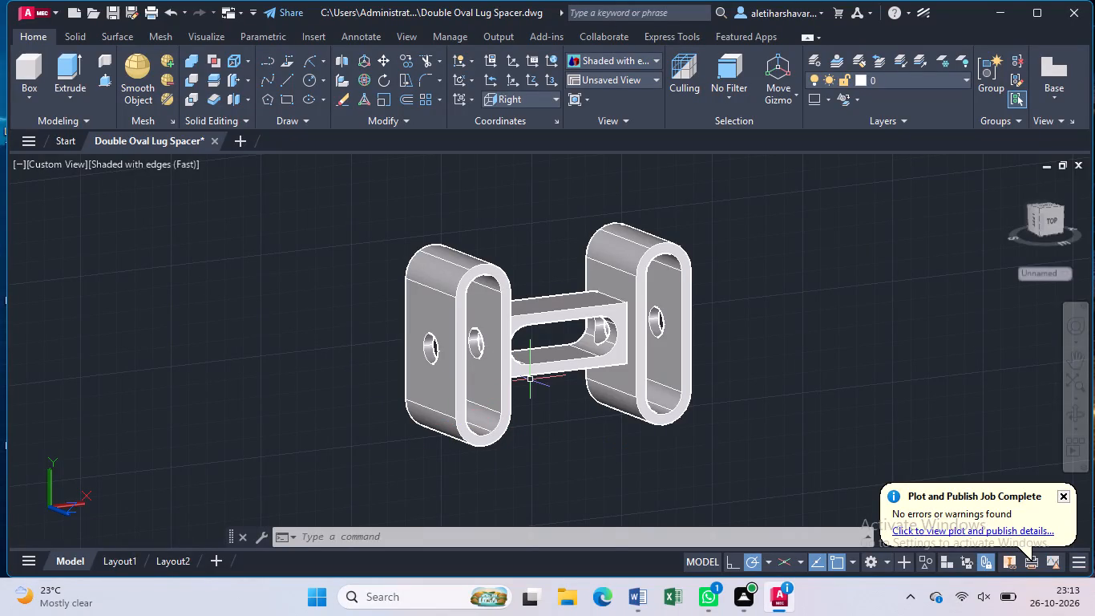
Set up a model plot with DWG To PDF.pc3: landscape, centered, on ISO A4 (297.00 x 210.00 MM) paper.
type("pl")
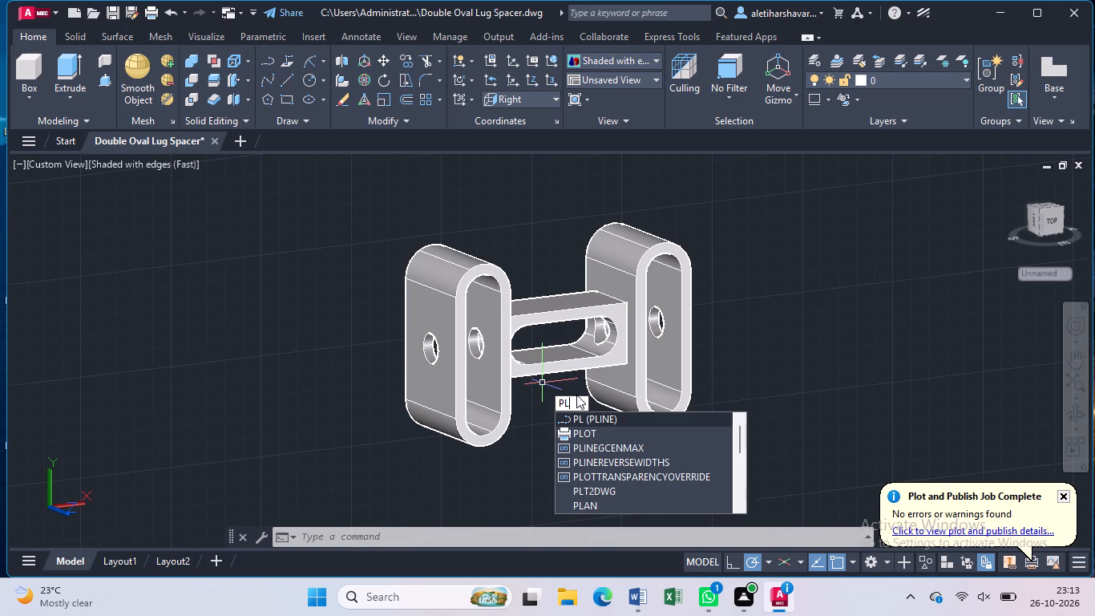
left_click(585, 434)
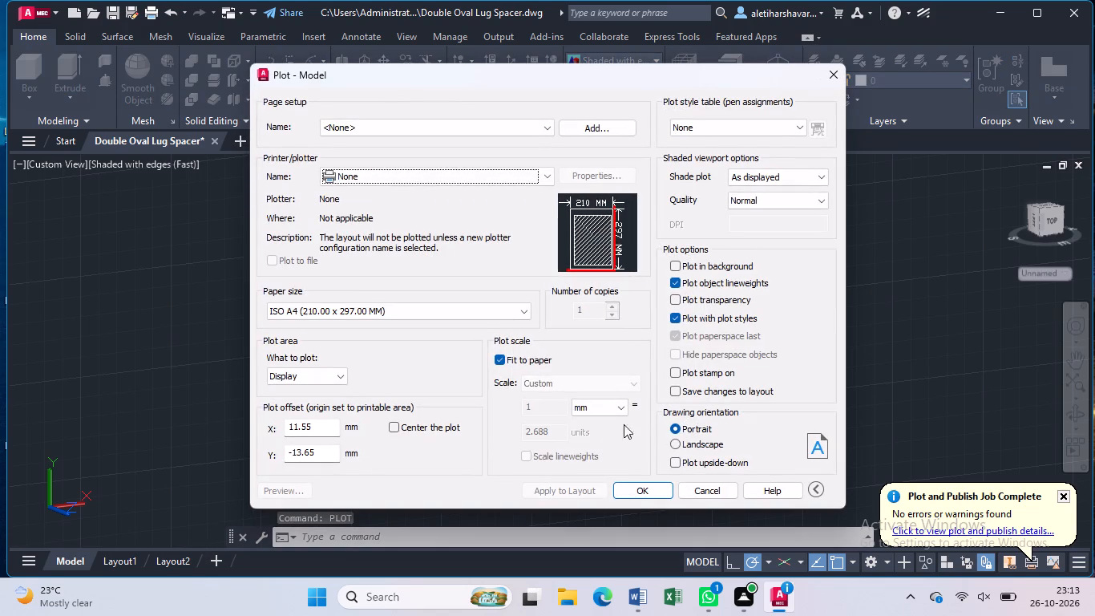
left_click(677, 442)
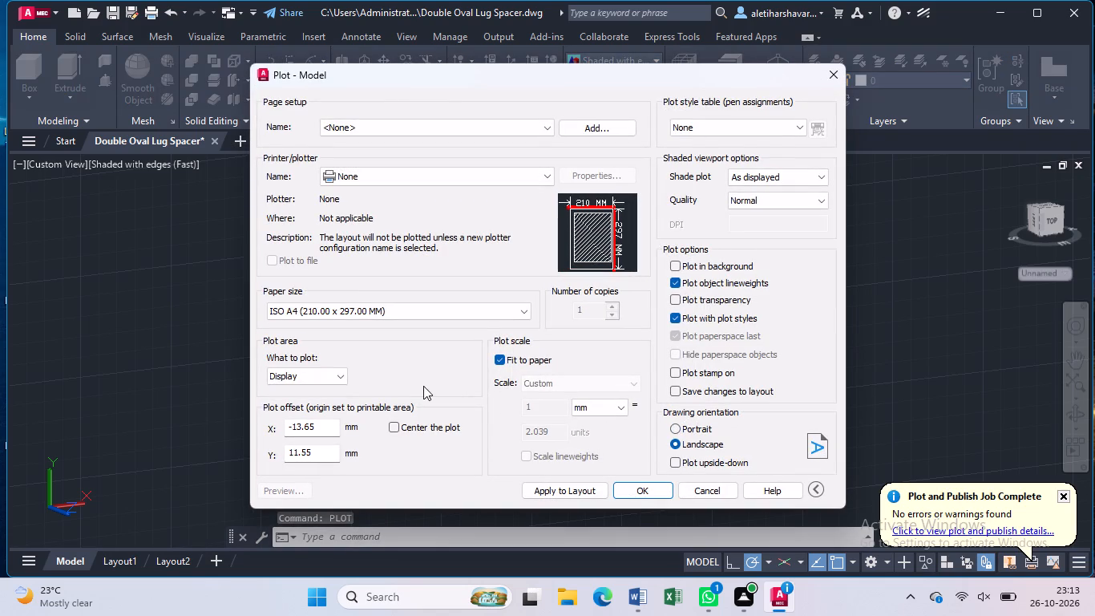
left_click(397, 425)
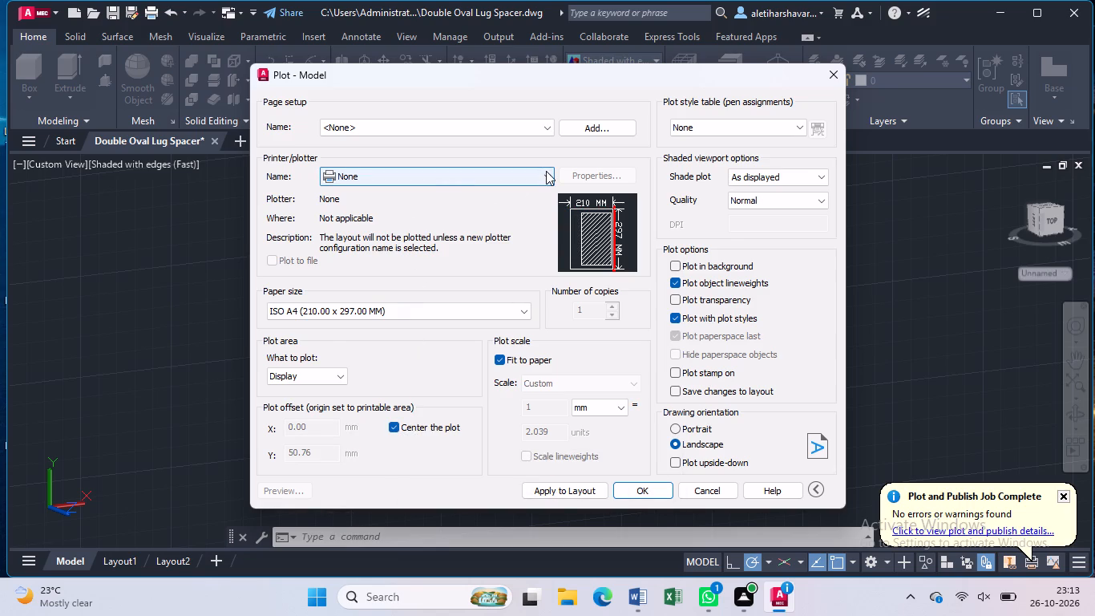
left_click(546, 171)
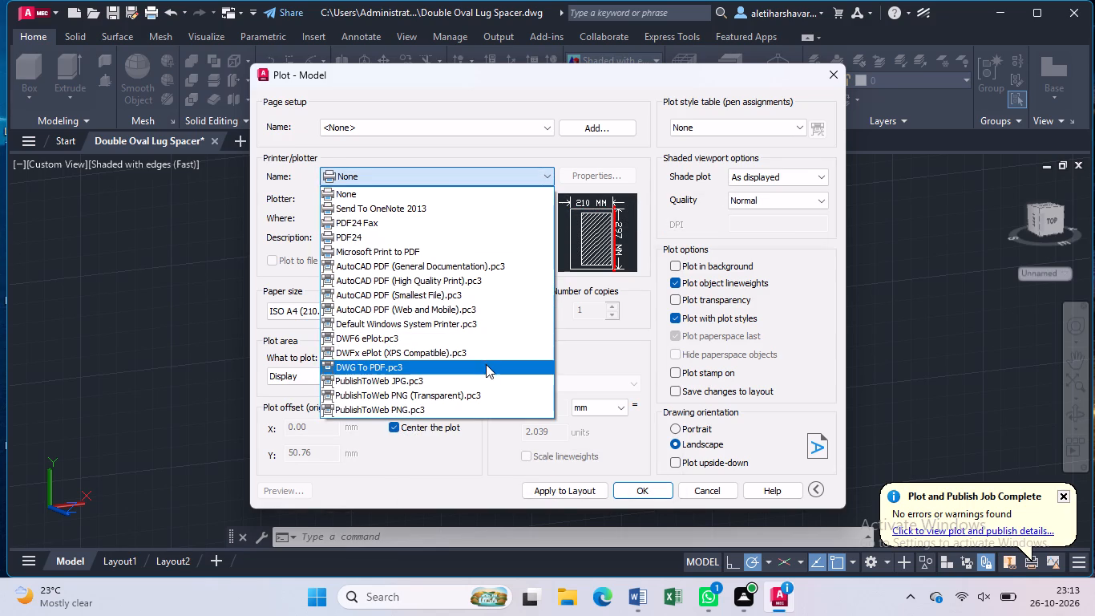
left_click(487, 367)
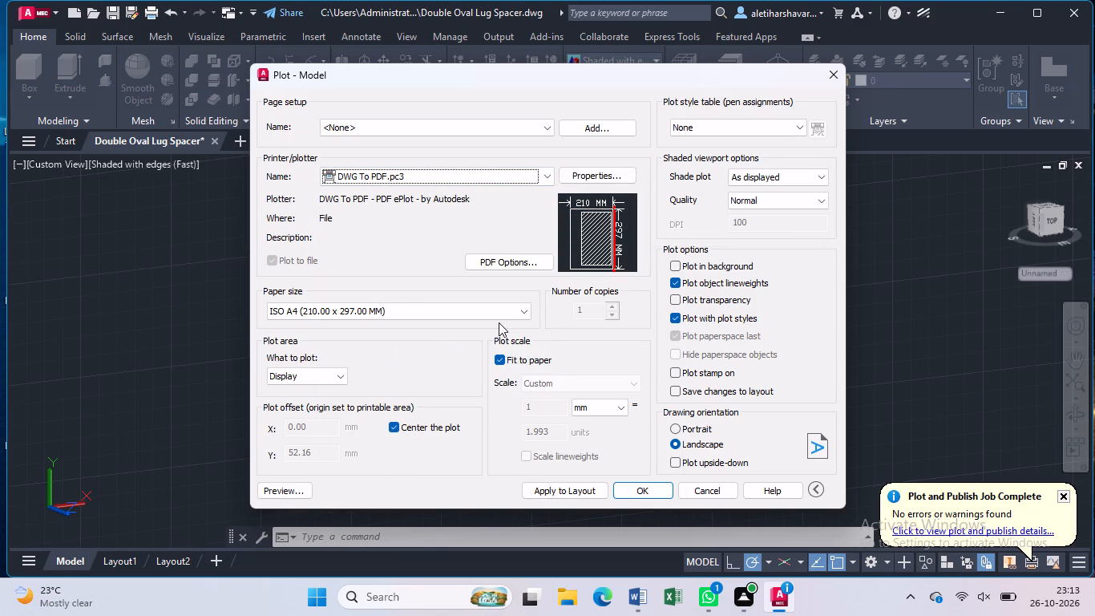
left_click(526, 308)
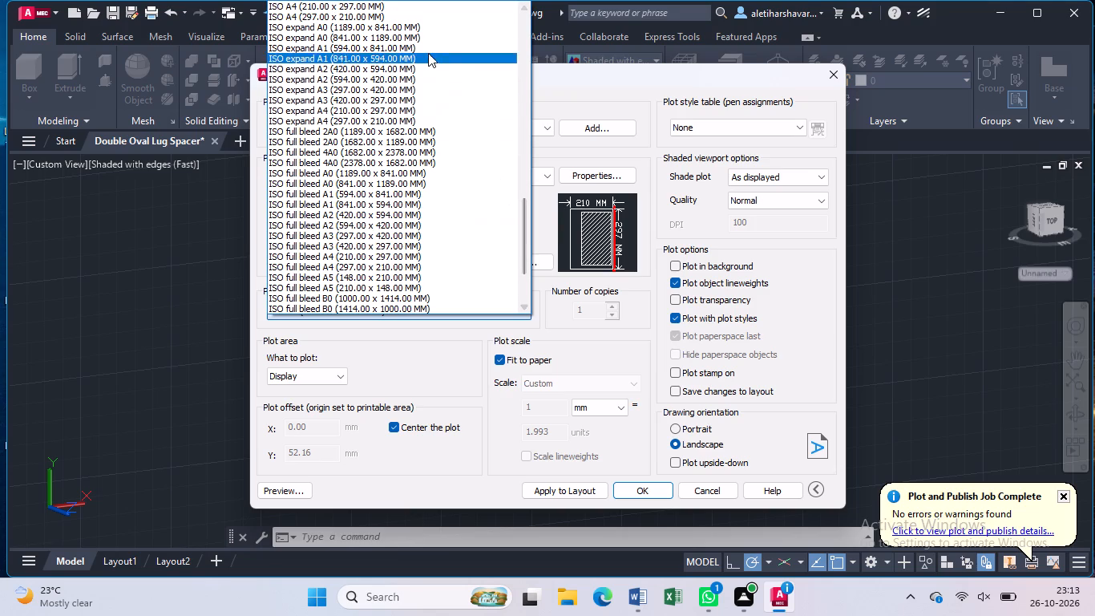
left_click(422, 20)
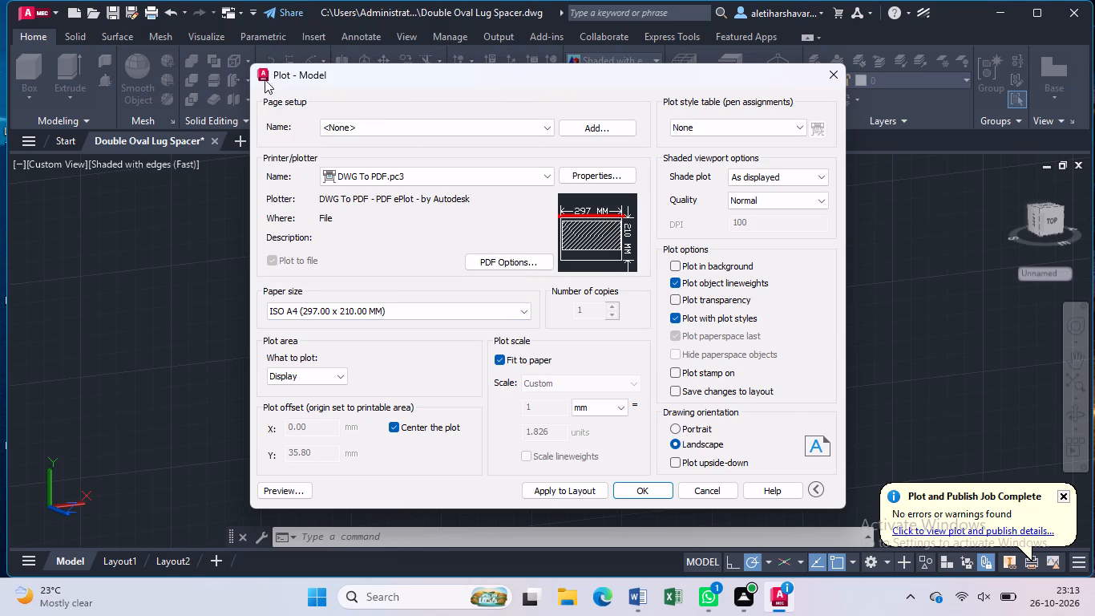
Set the plot area to a window enclosing the whole spacer, with a margin around both uprights.
left_click(345, 374)
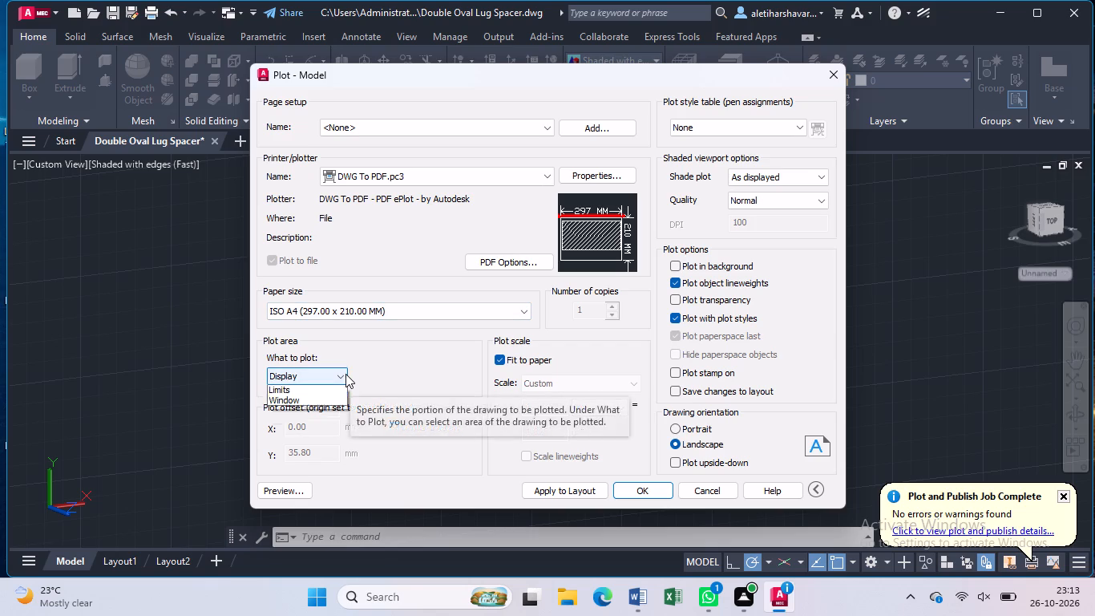
left_click(344, 423)
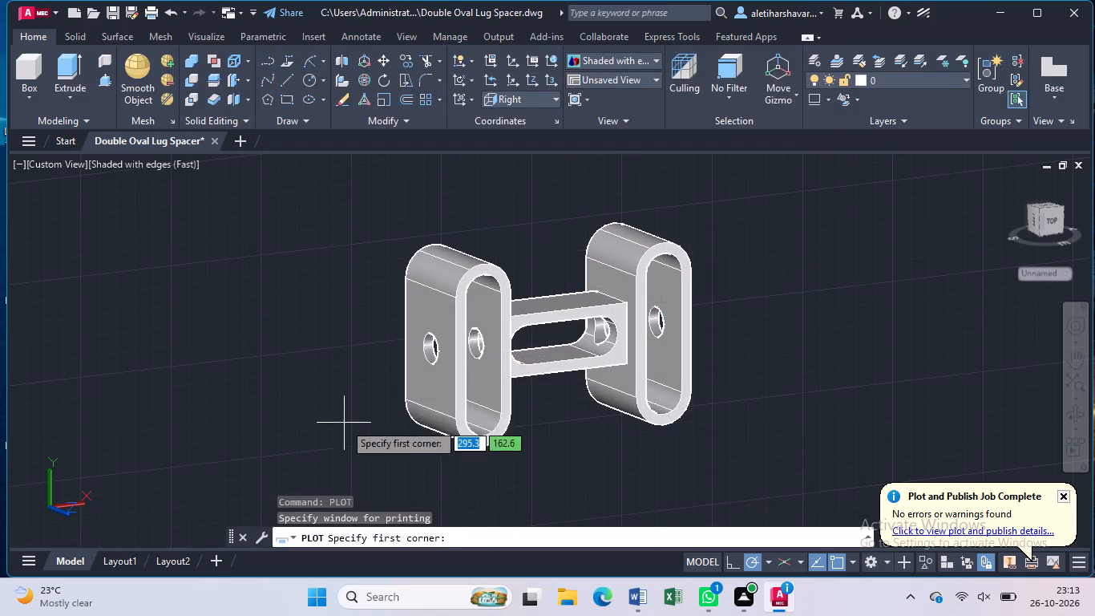
left_click(369, 197)
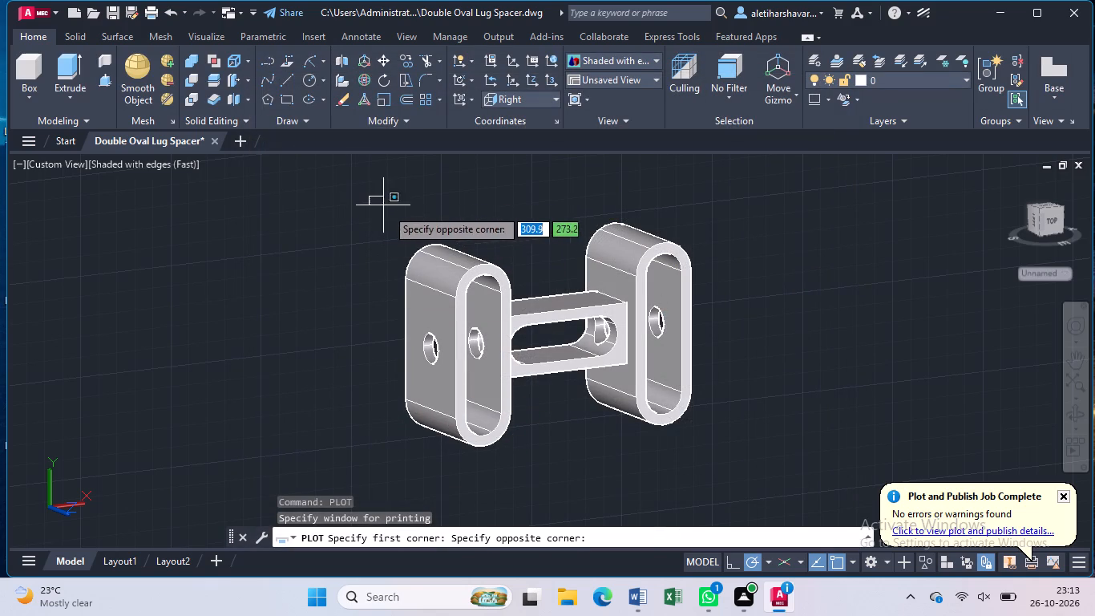
left_click(755, 462)
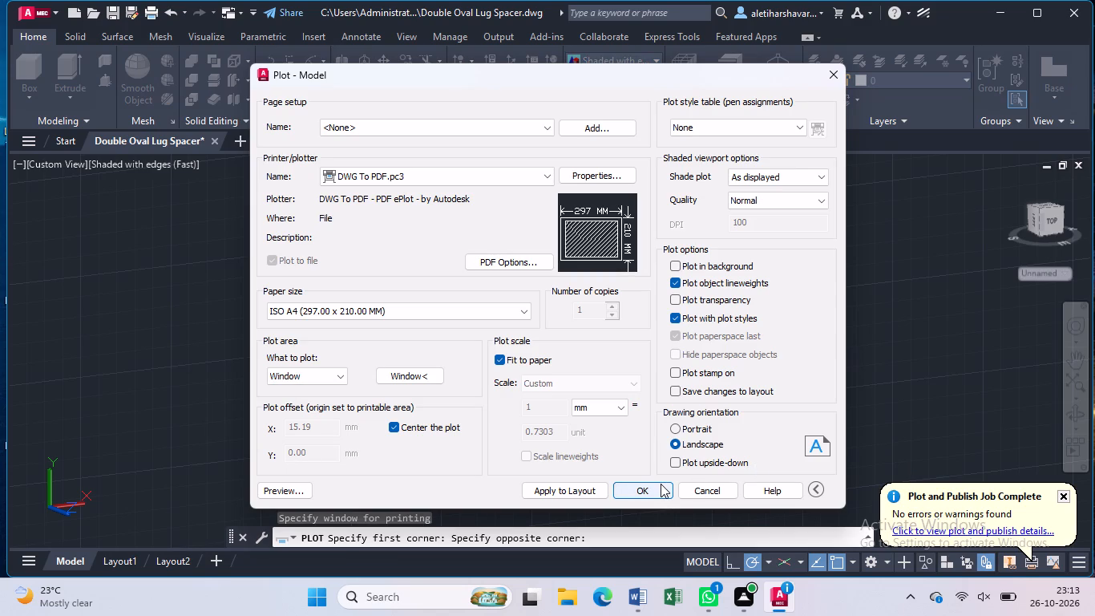
Plot the spacer to a PDF in Documents under the suggested file name and close the finished PDF.
left_click(661, 484)
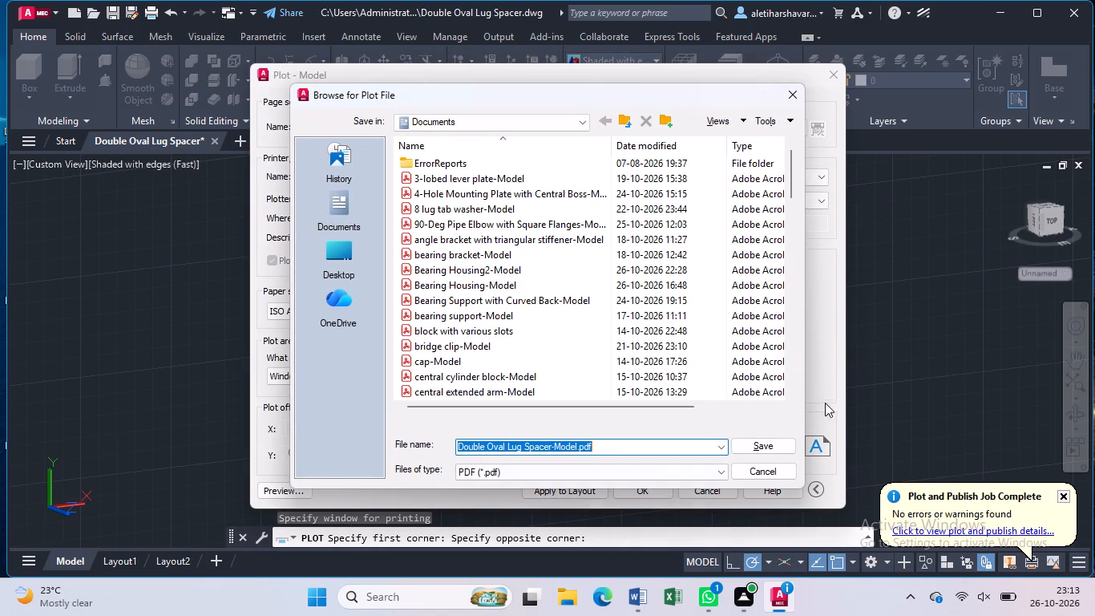
left_click(762, 448)
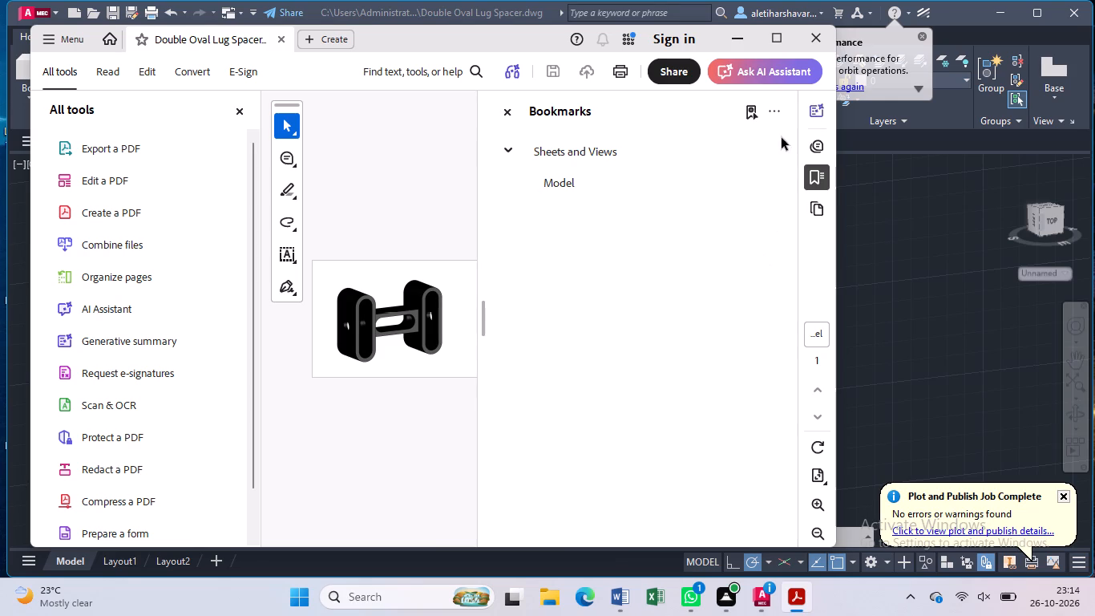
left_click(806, 34)
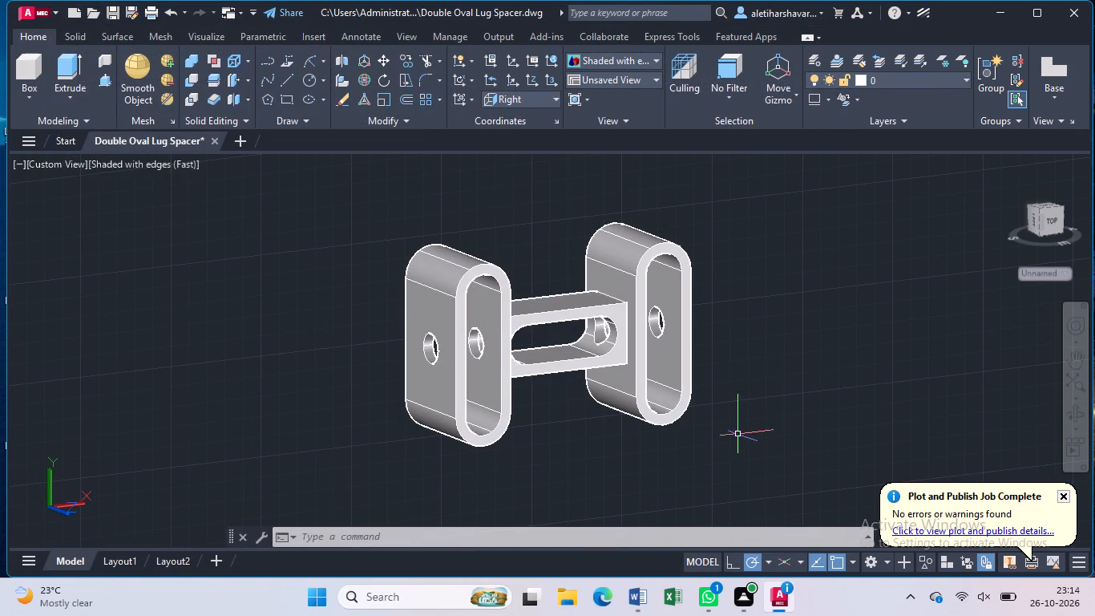
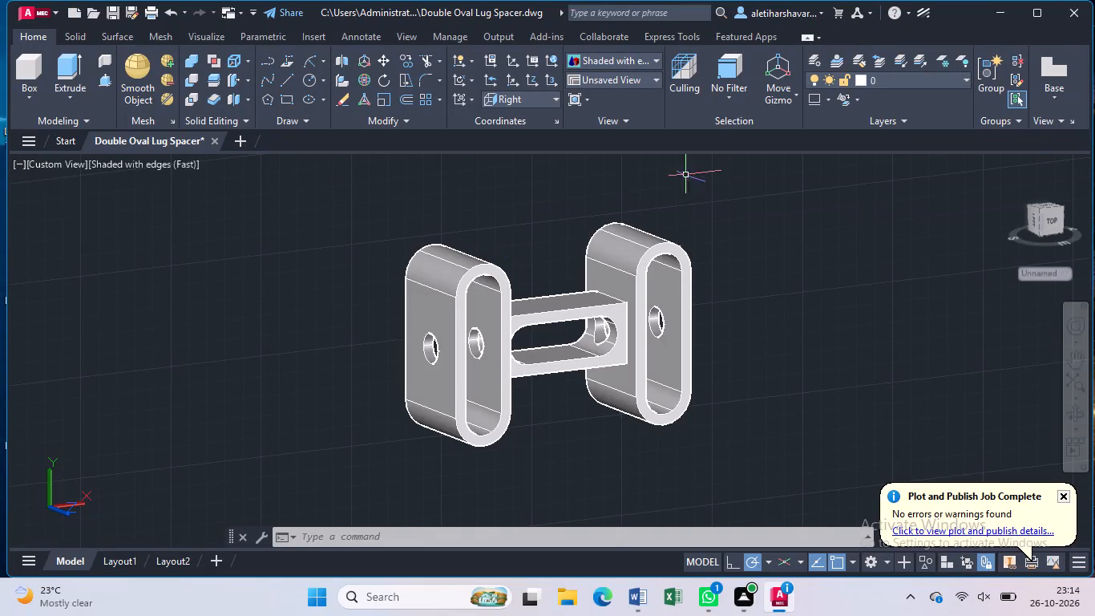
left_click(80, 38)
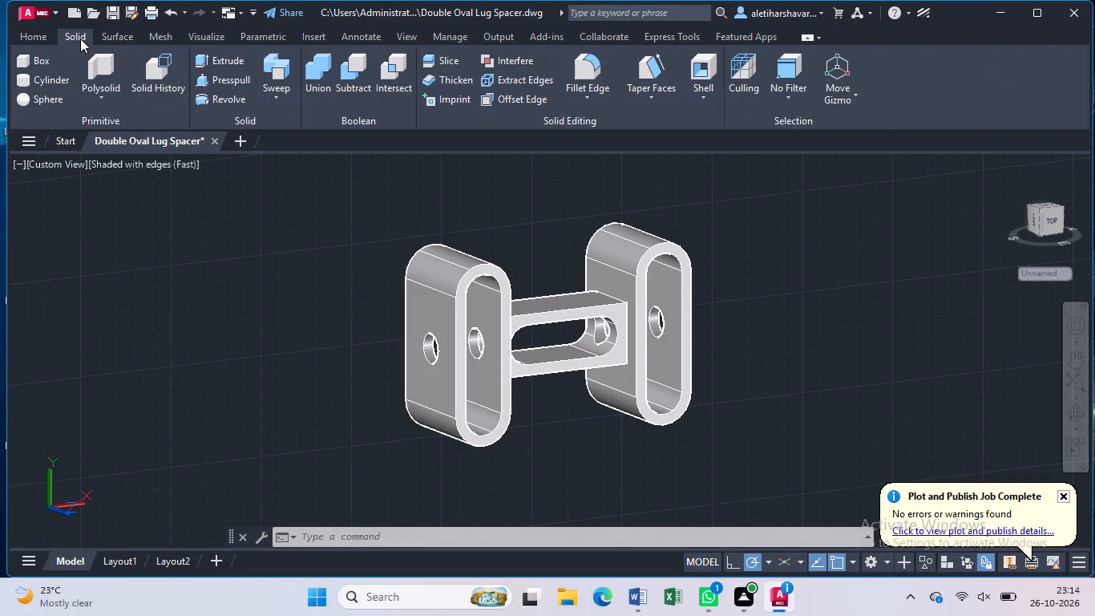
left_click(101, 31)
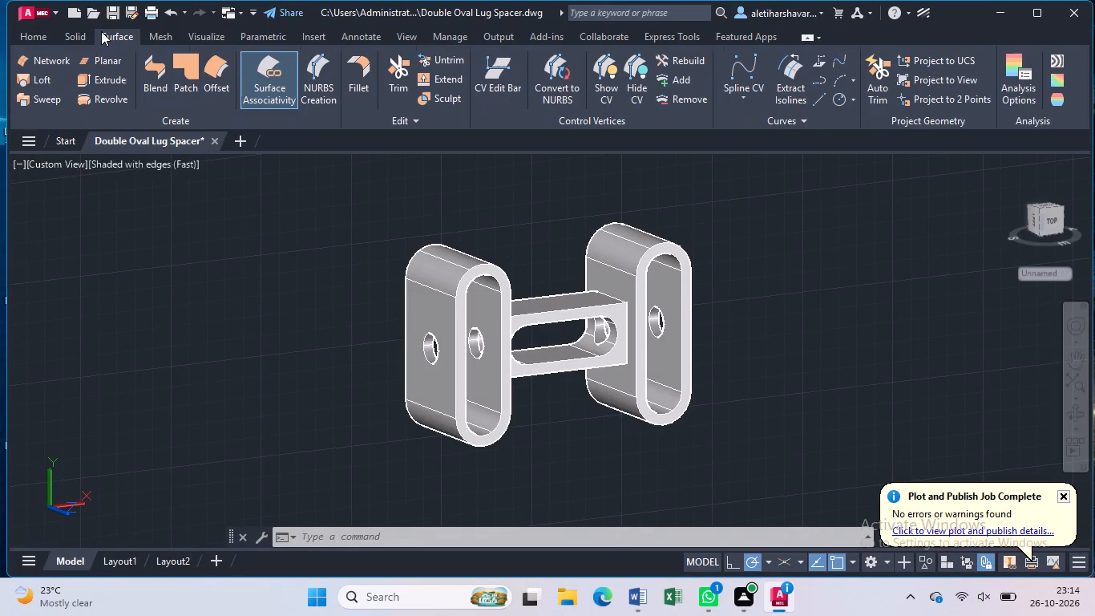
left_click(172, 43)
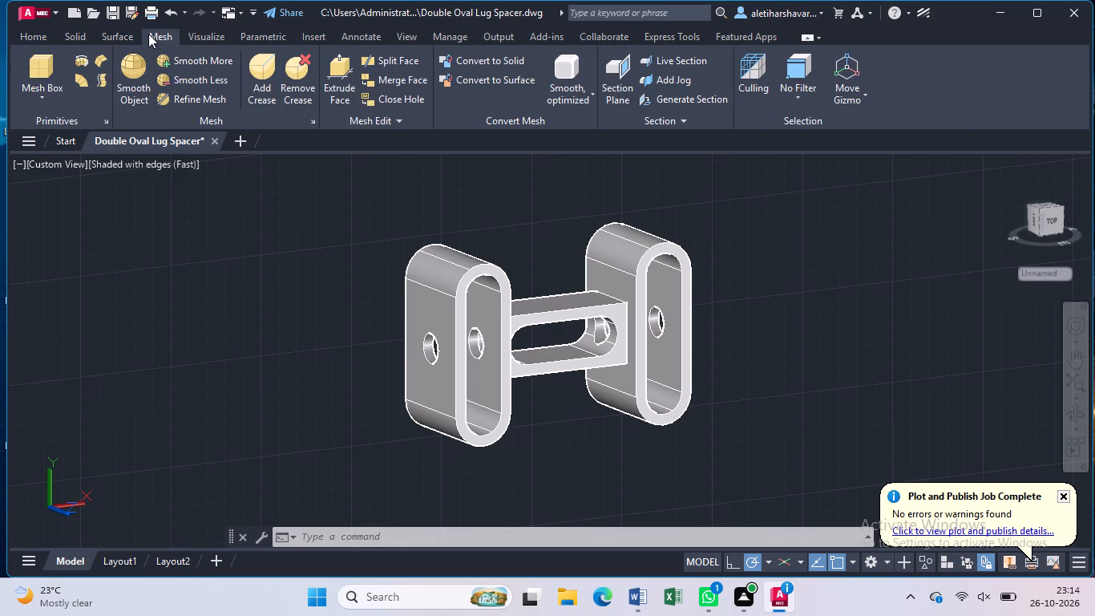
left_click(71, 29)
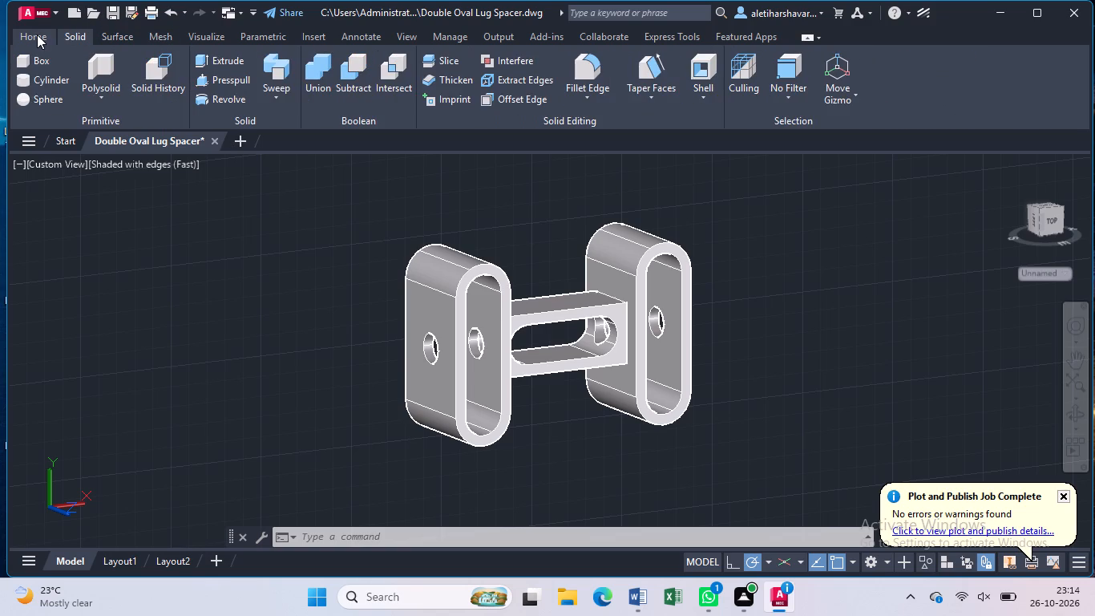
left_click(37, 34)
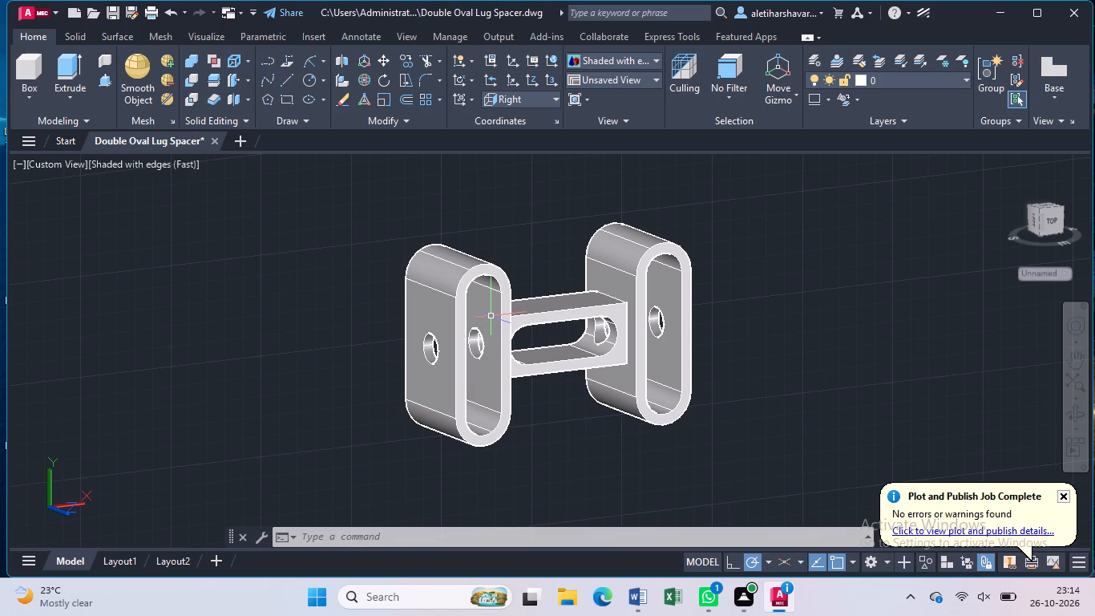
Turn off the drawing session's log file with the LOGFILEOFF command.
type("lo")
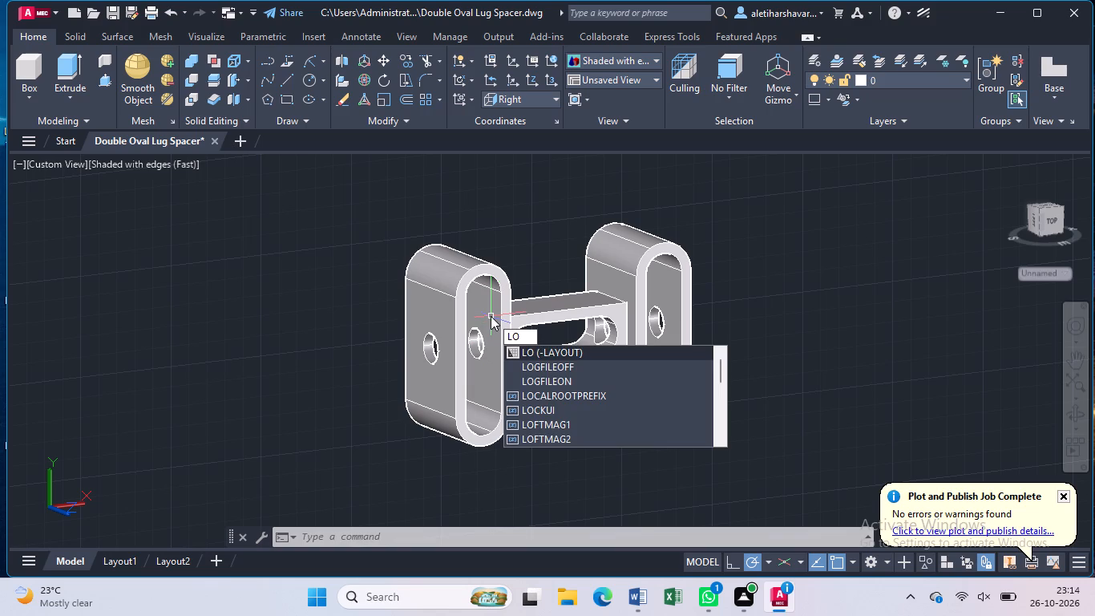
left_click(522, 371)
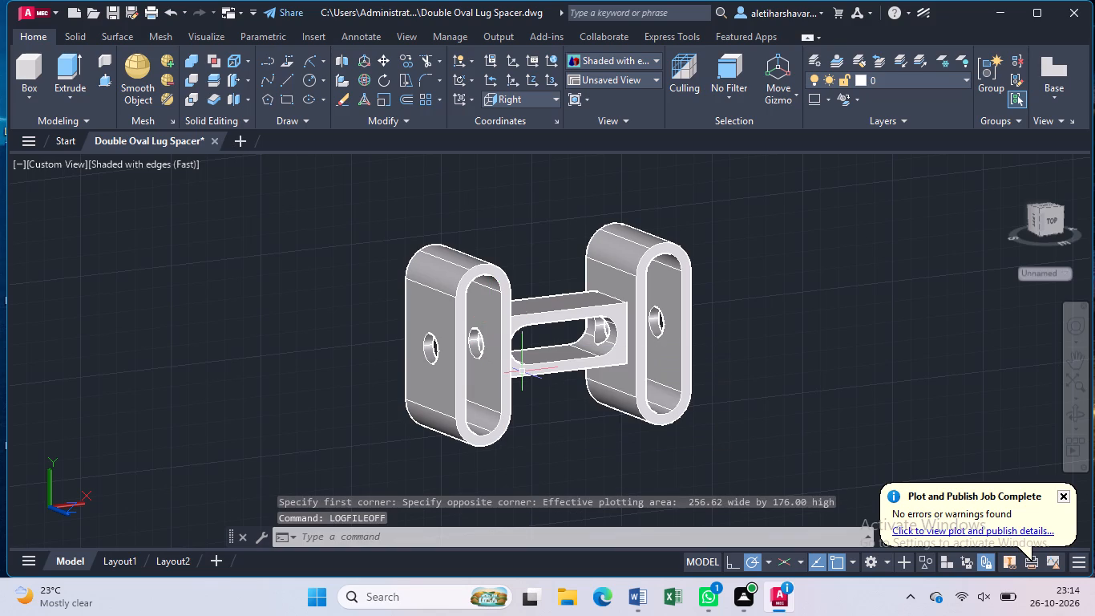